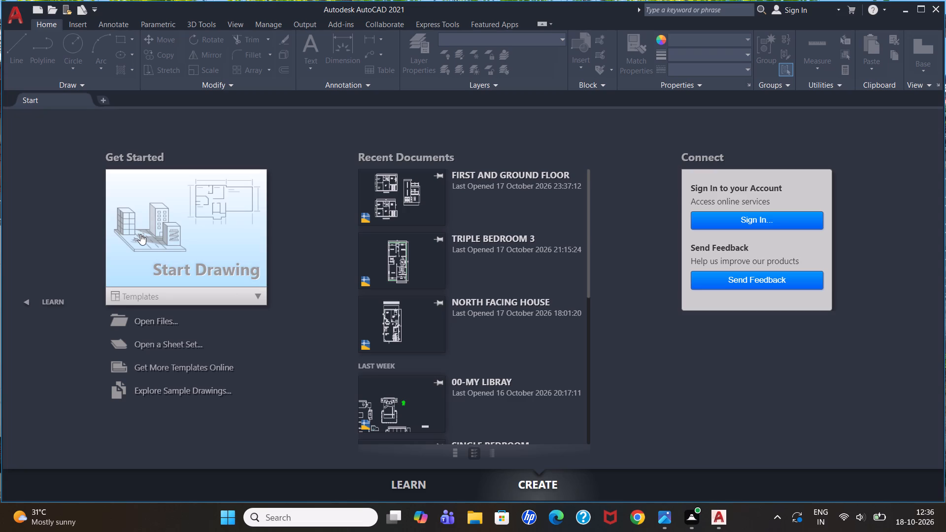
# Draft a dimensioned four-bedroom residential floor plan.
# Start a new blank drawing.
pyautogui.click(186, 238)
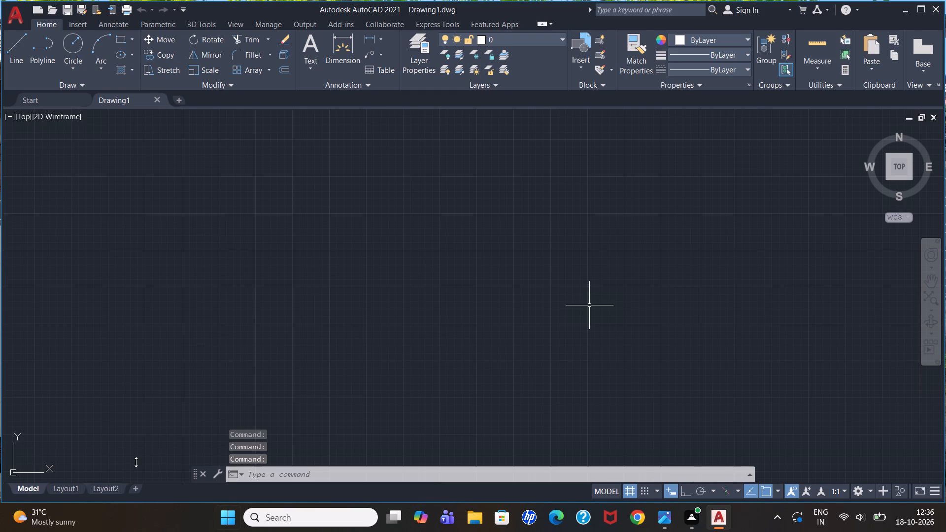
# Turn on command log file recording with LOGFILEON.
pyautogui.click(263, 472)
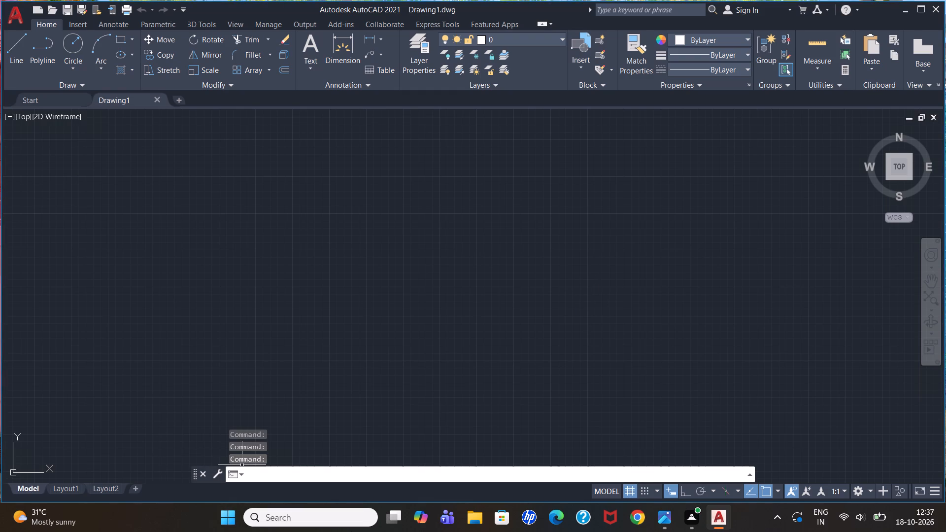
pyautogui.write('logfileon')
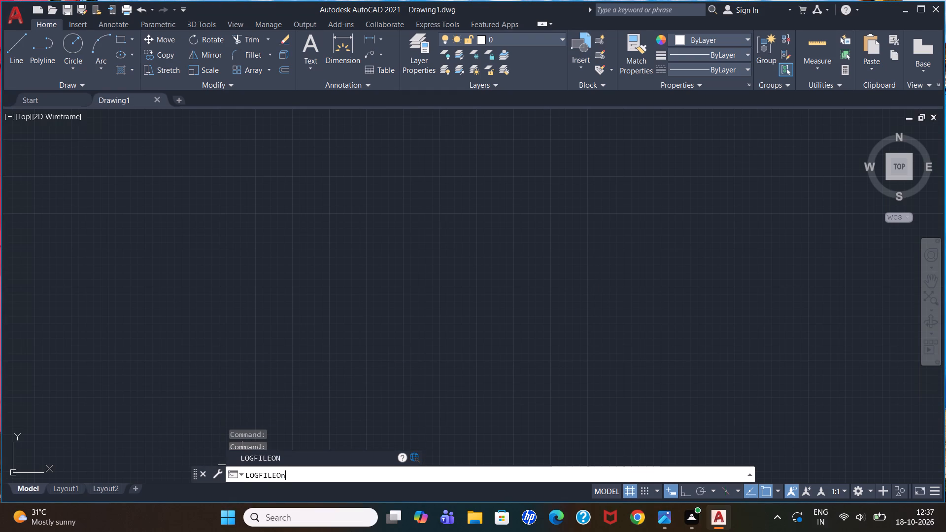
pyautogui.press('Return')
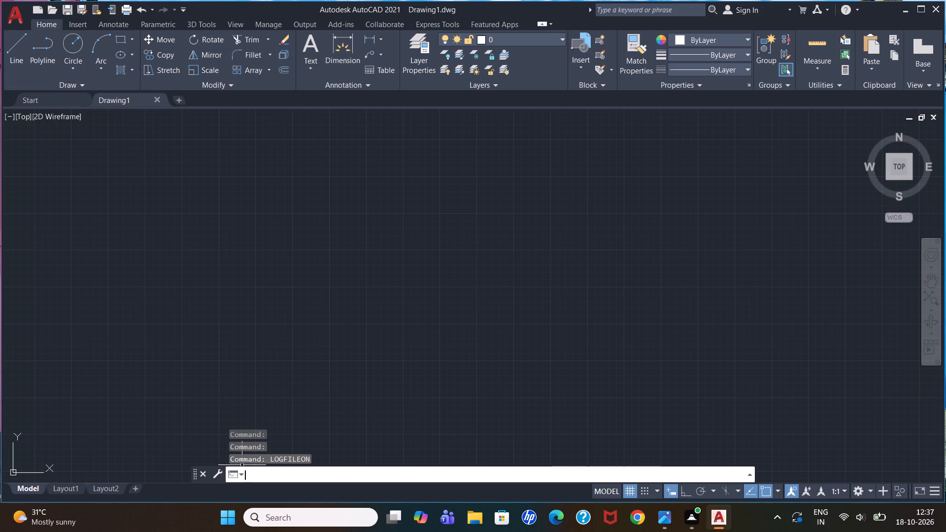
# Configure the drawing units to Engineering length with 0'-0.00" precision and Inches as the insertion scale.
pyautogui.write('un')
pyautogui.press('Return')
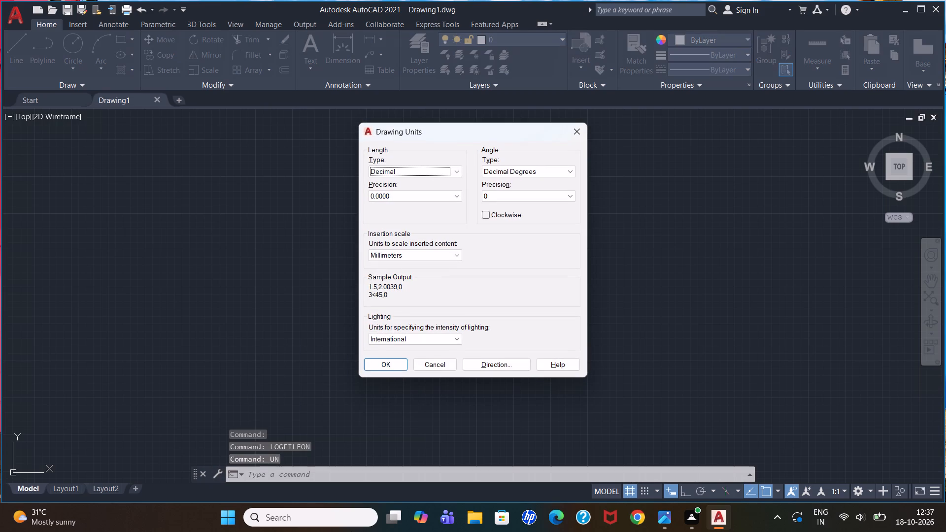
pyautogui.click(456, 173)
pyautogui.click(398, 195)
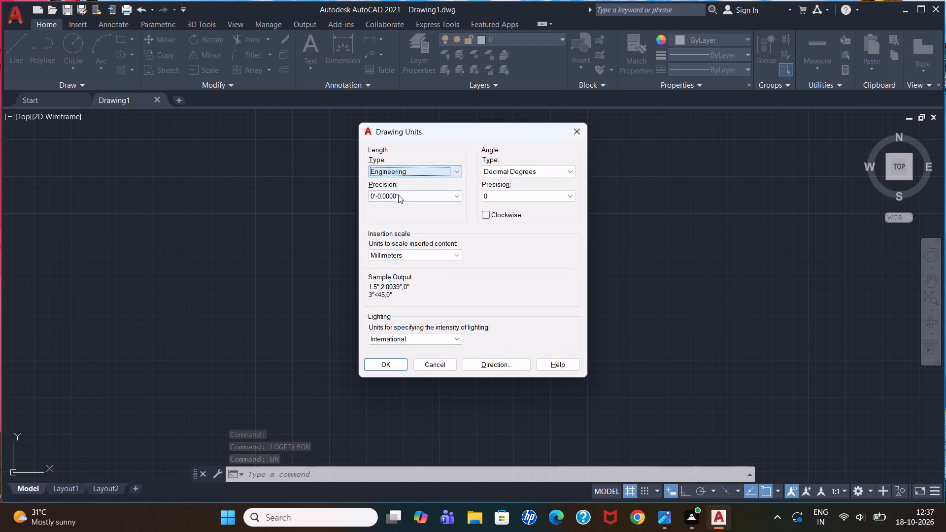
pyautogui.click(409, 194)
pyautogui.click(402, 220)
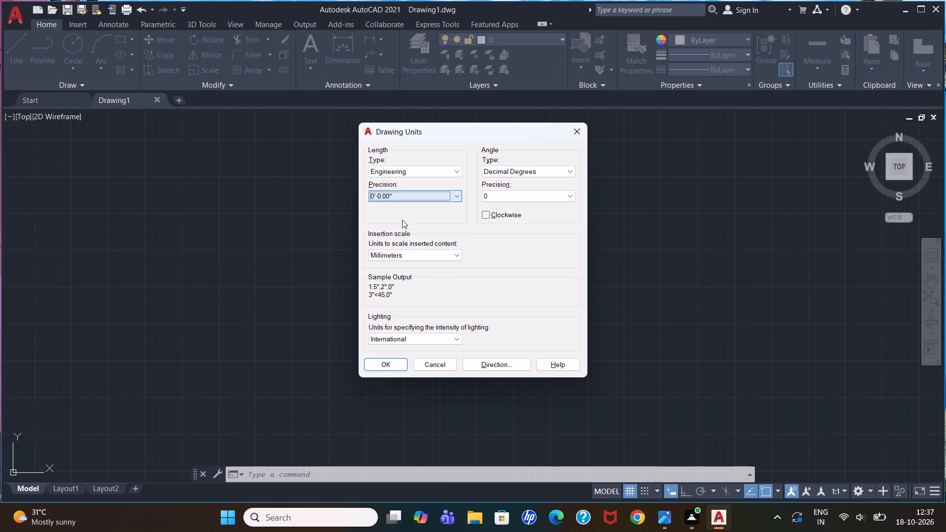
pyautogui.click(415, 261)
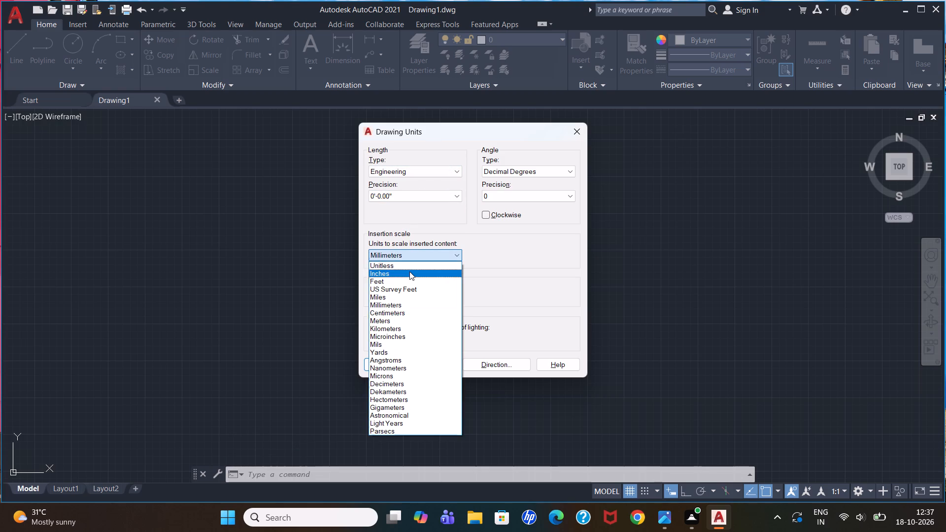
pyautogui.click(406, 274)
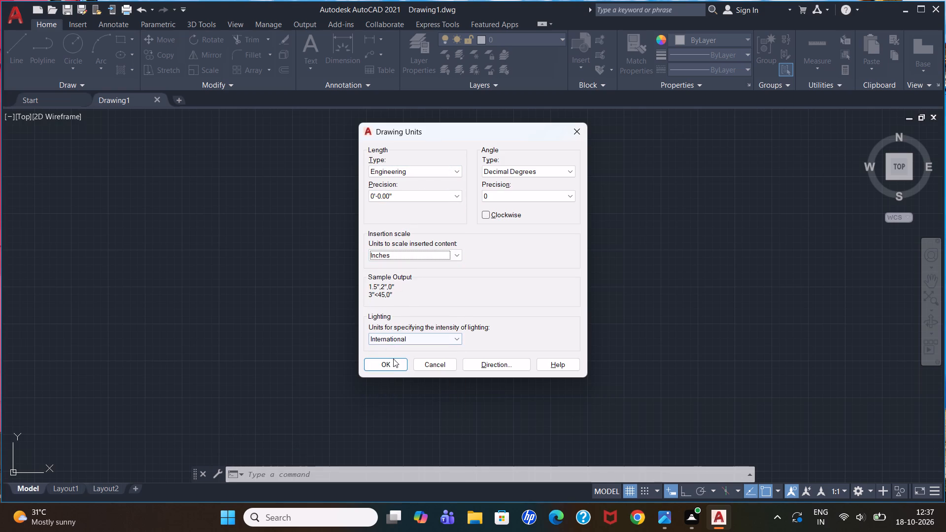
pyautogui.click(395, 364)
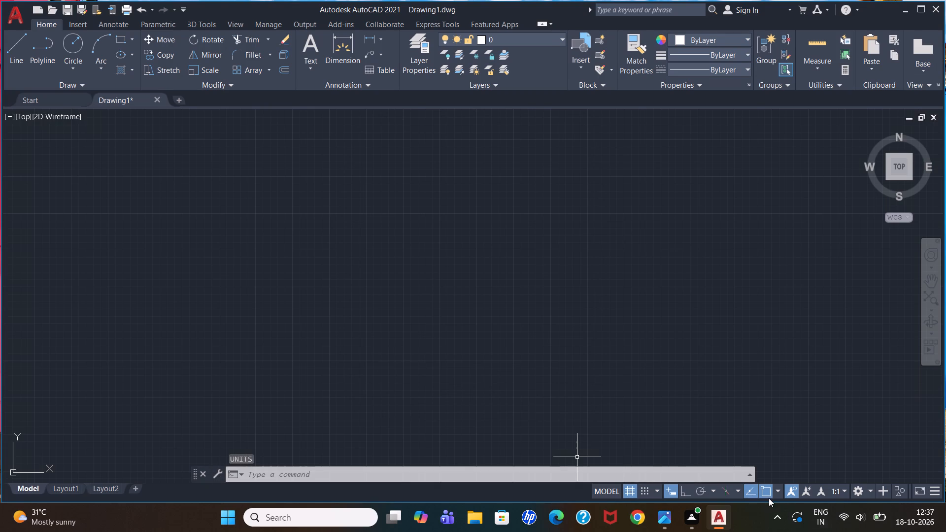
# Turn on Ortho mode.
pyautogui.click(686, 494)
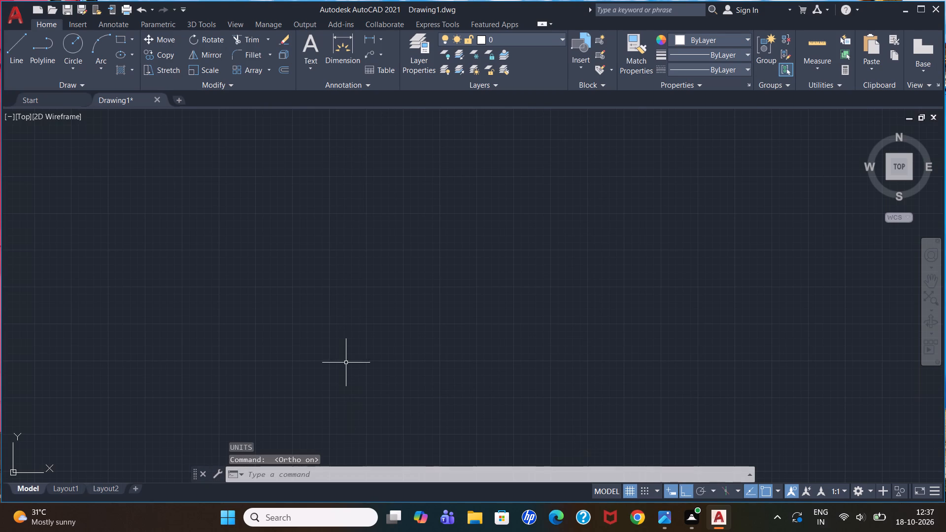
# Set the model space limits with the default lower-left corner at 0,0 and the upper-right corner at 100,100.
pyautogui.write('lim')
pyautogui.press('Return')
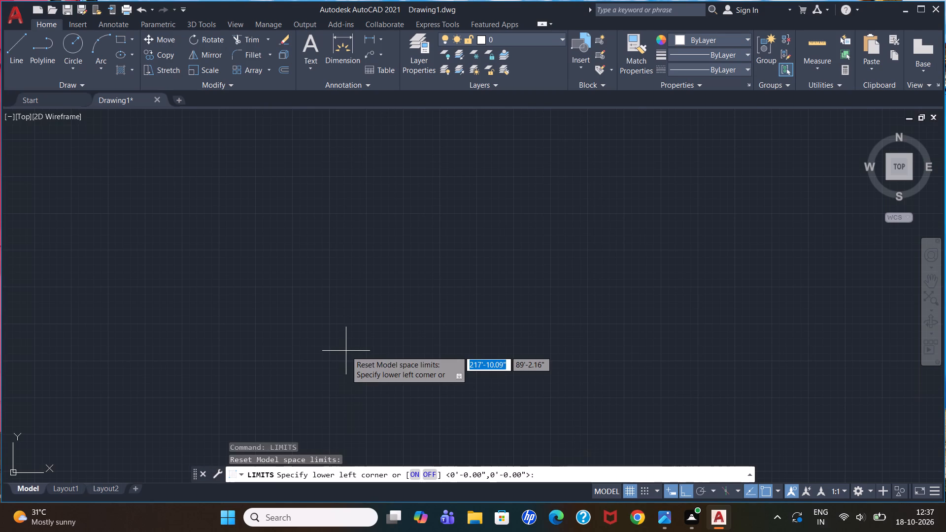
pyautogui.press('Return')
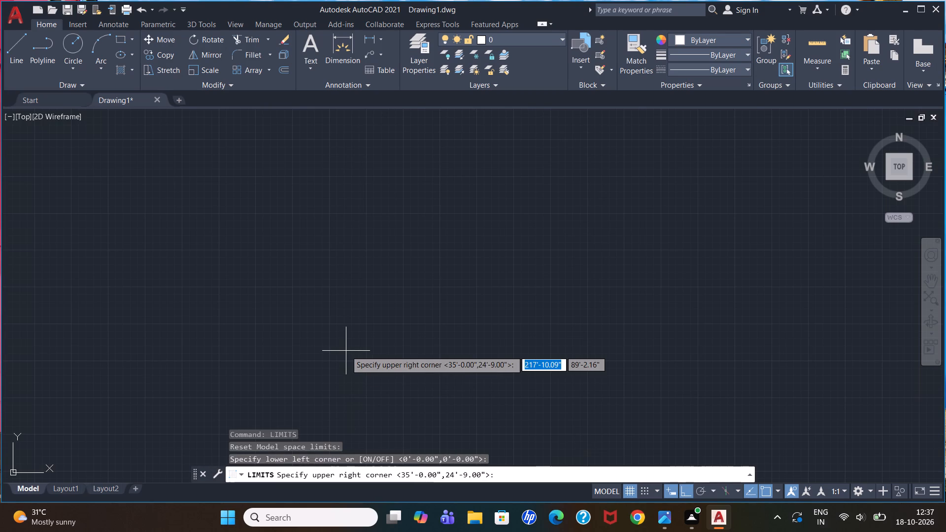
pyautogui.write('100')
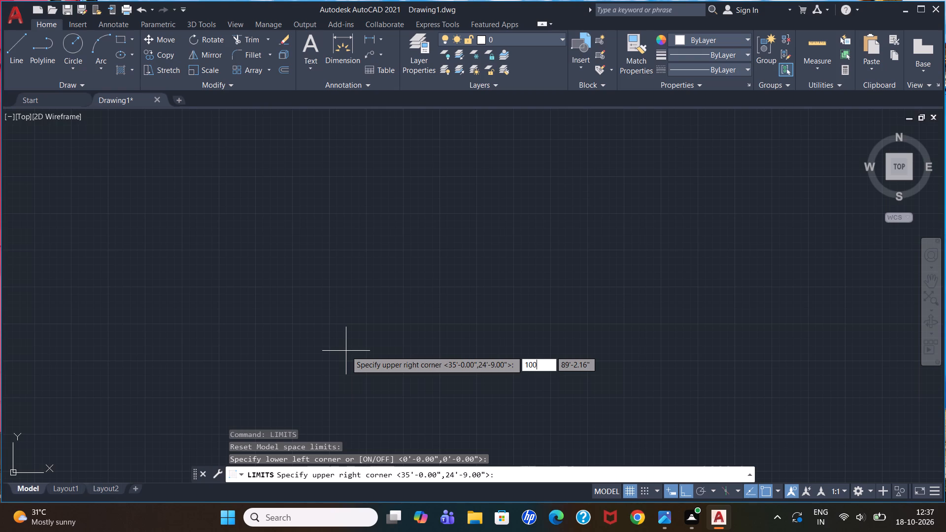
pyautogui.press(',')
pyautogui.write('100')
pyautogui.press('Return')
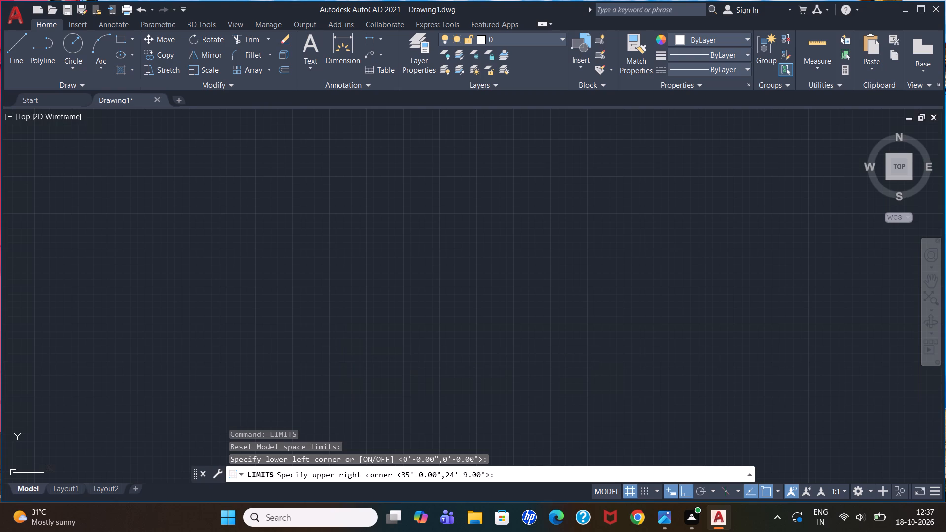
pyautogui.press('z')
pyautogui.press('Return')
pyautogui.press('a')
pyautogui.press('Return')
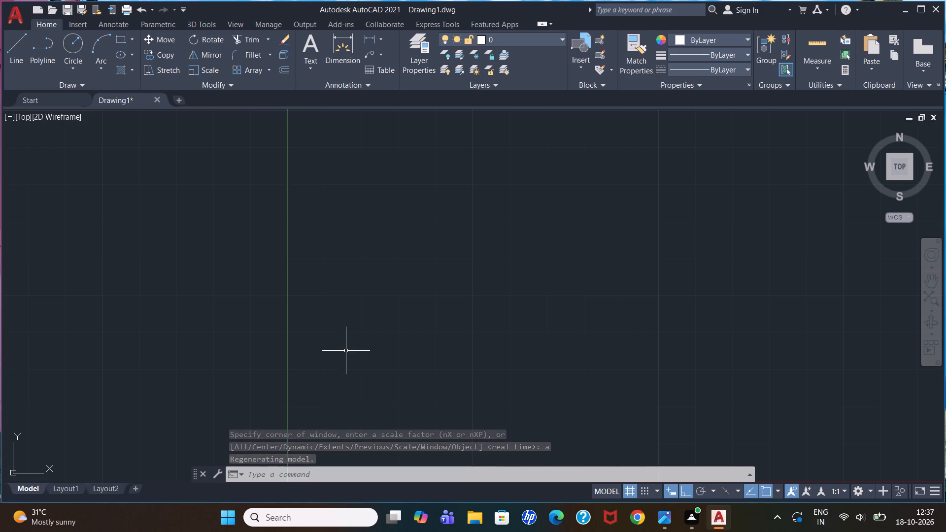
# Modify the ISO-25 dimension style's primary units to Engineering format with 0'-0.00" precision.
pyautogui.write('dimsty')
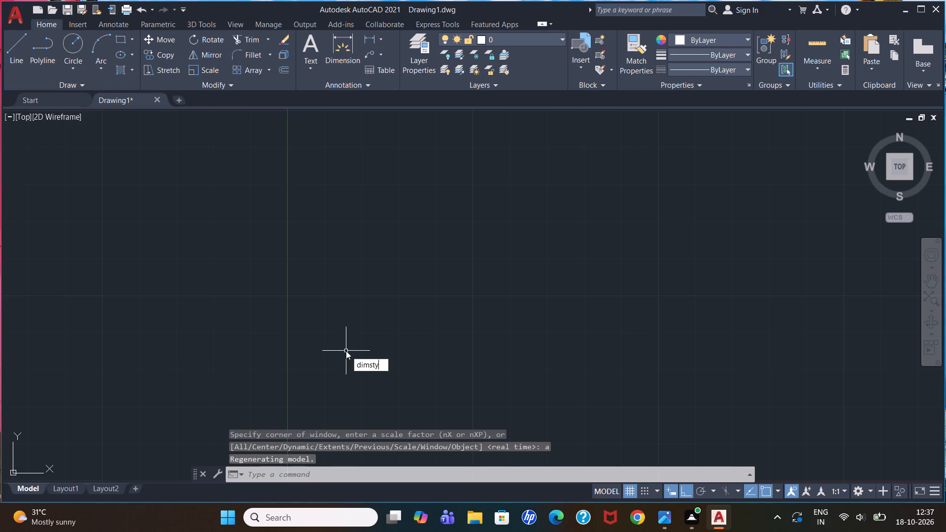
pyautogui.press('Return')
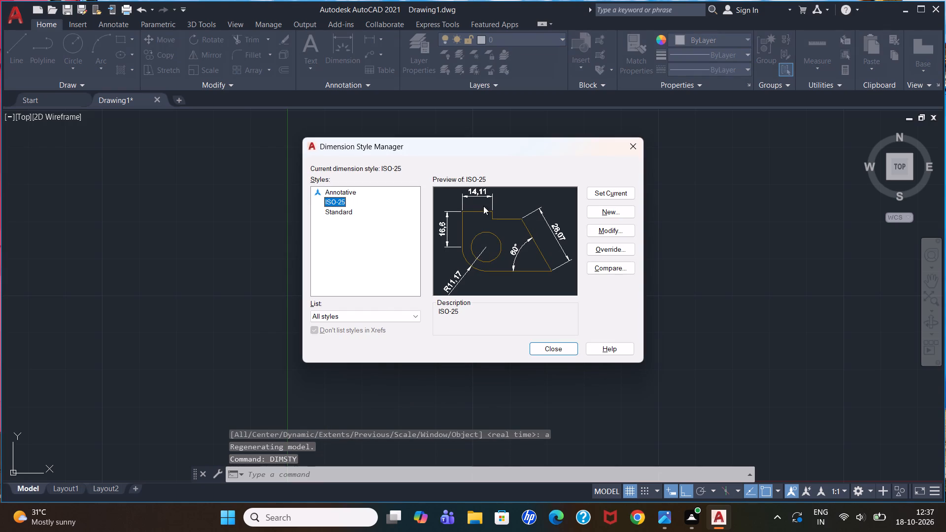
pyautogui.click(611, 225)
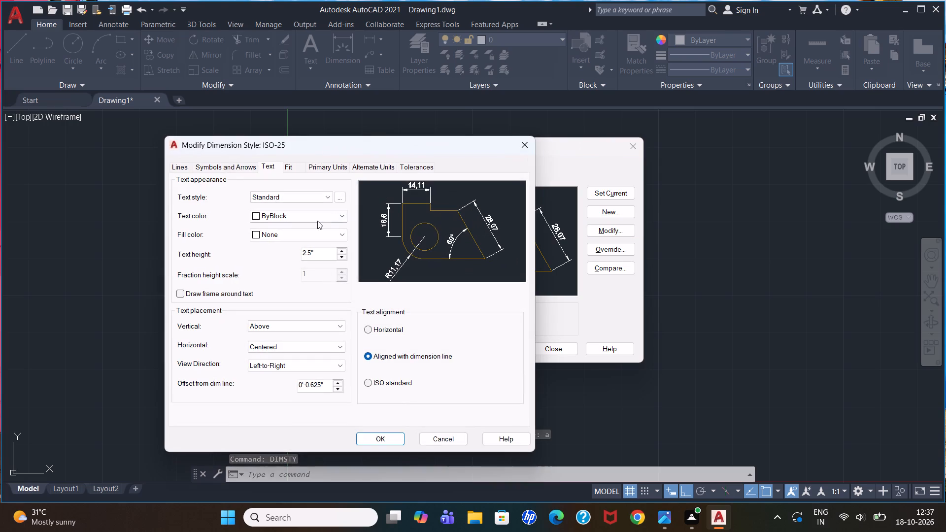
pyautogui.click(319, 167)
pyautogui.click(312, 190)
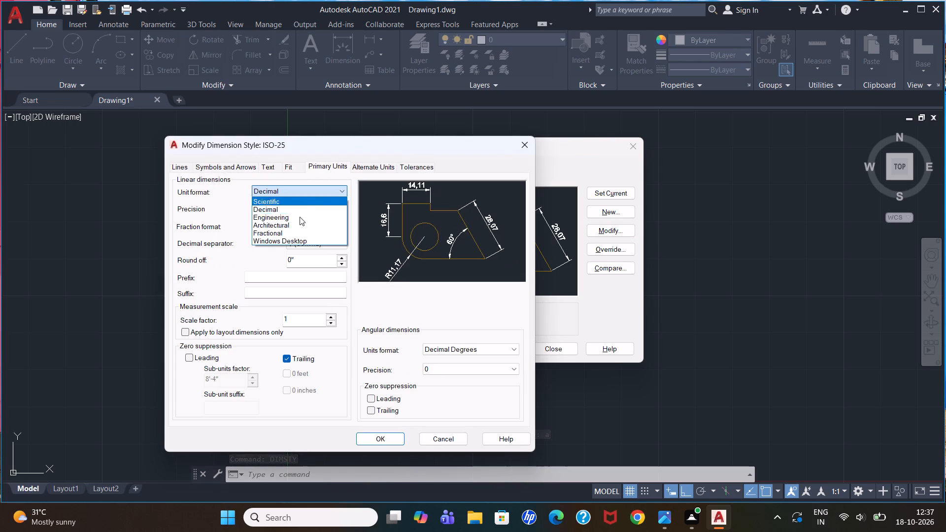
pyautogui.click(299, 218)
pyautogui.click(306, 207)
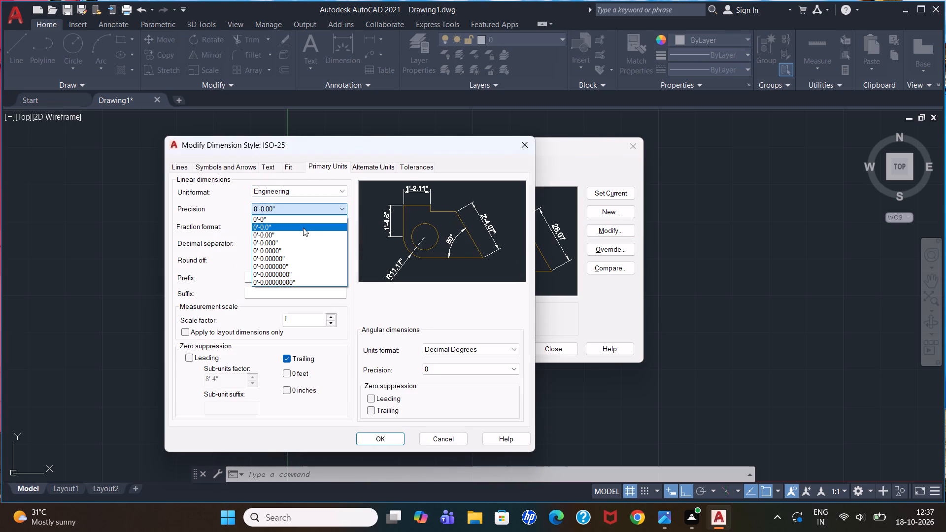
pyautogui.click(303, 234)
# Set the ISO-25 dimension style's text height to 9" and close the Dimension Style Manager.
pyautogui.click(271, 166)
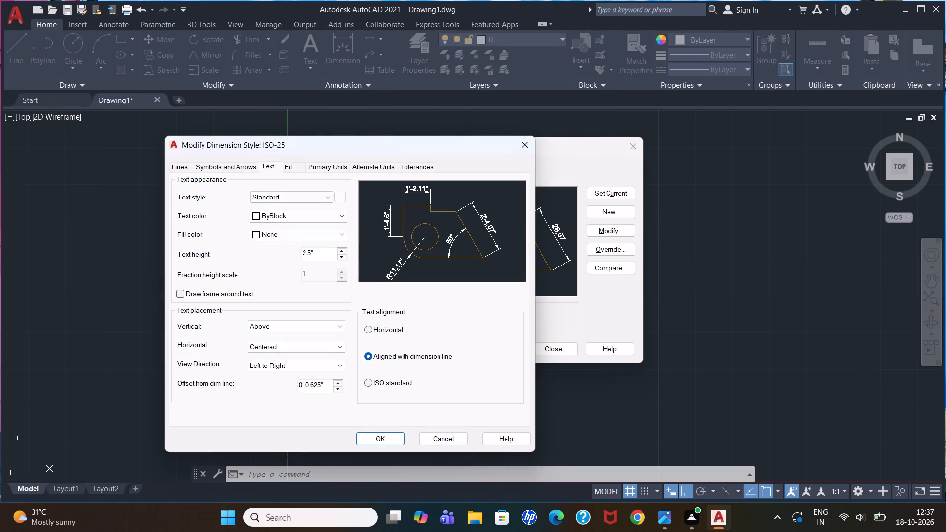
pyautogui.moveTo(325, 256); pyautogui.dragTo(300, 255)
pyautogui.write('9"')
pyautogui.press('Return')
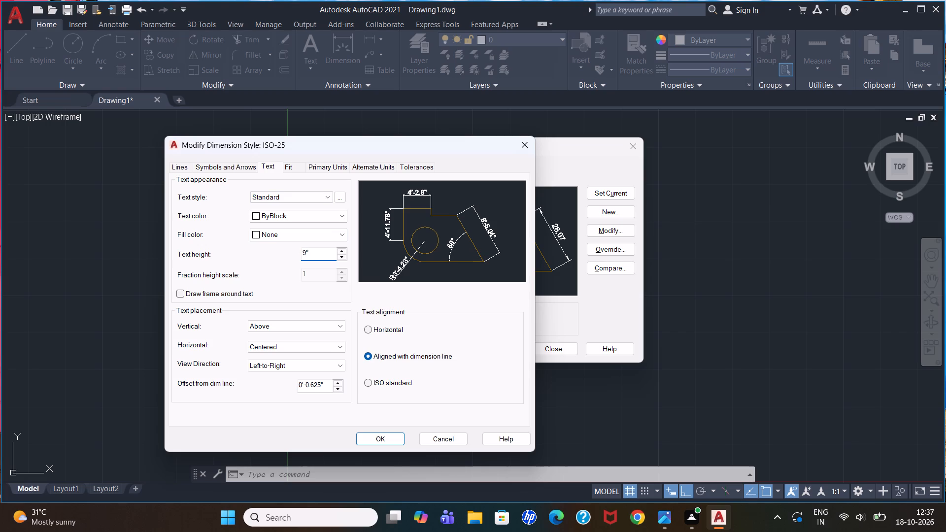
pyautogui.click(383, 438)
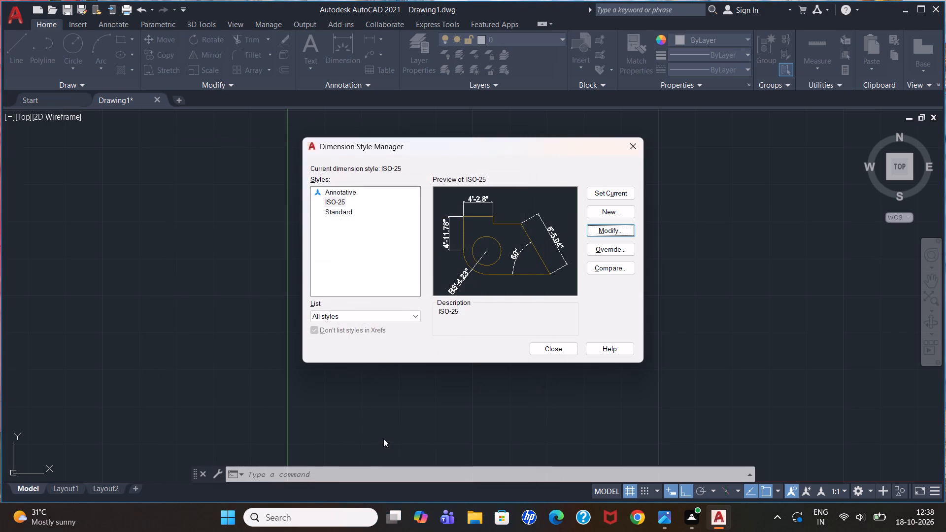
pyautogui.click(542, 349)
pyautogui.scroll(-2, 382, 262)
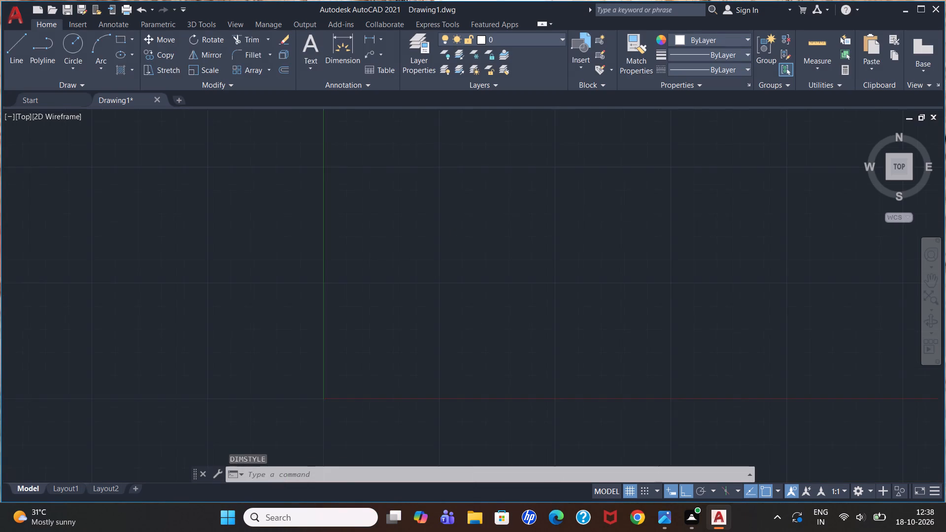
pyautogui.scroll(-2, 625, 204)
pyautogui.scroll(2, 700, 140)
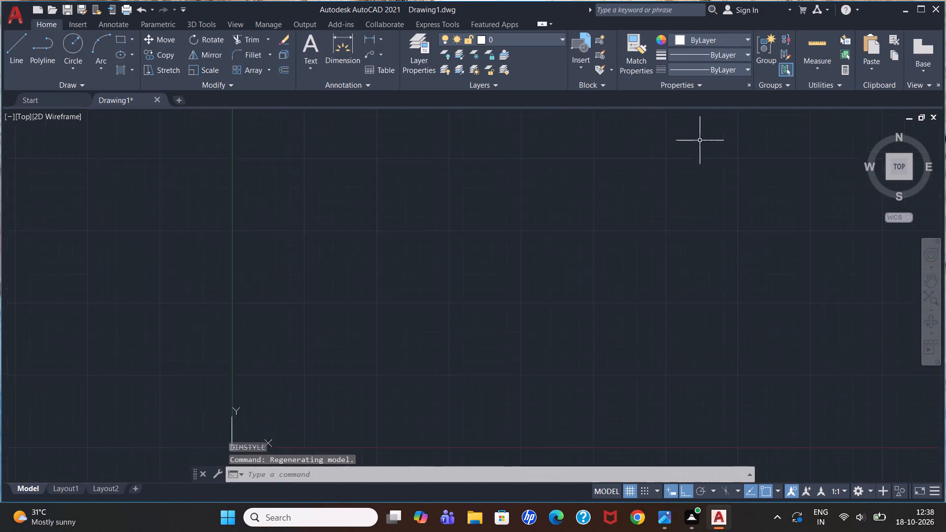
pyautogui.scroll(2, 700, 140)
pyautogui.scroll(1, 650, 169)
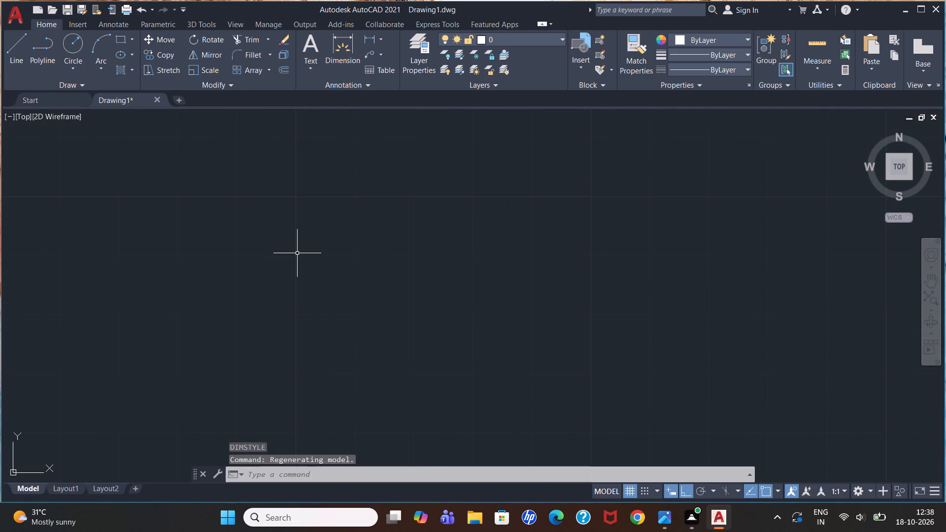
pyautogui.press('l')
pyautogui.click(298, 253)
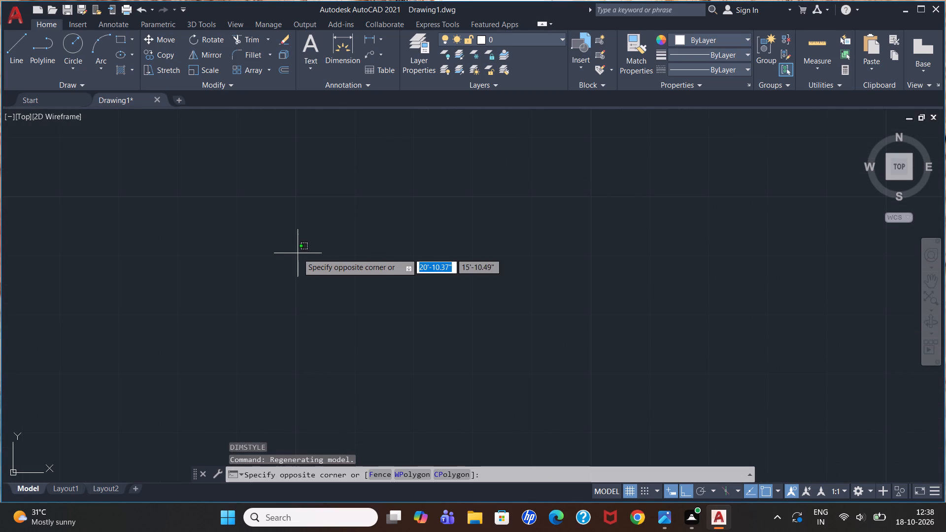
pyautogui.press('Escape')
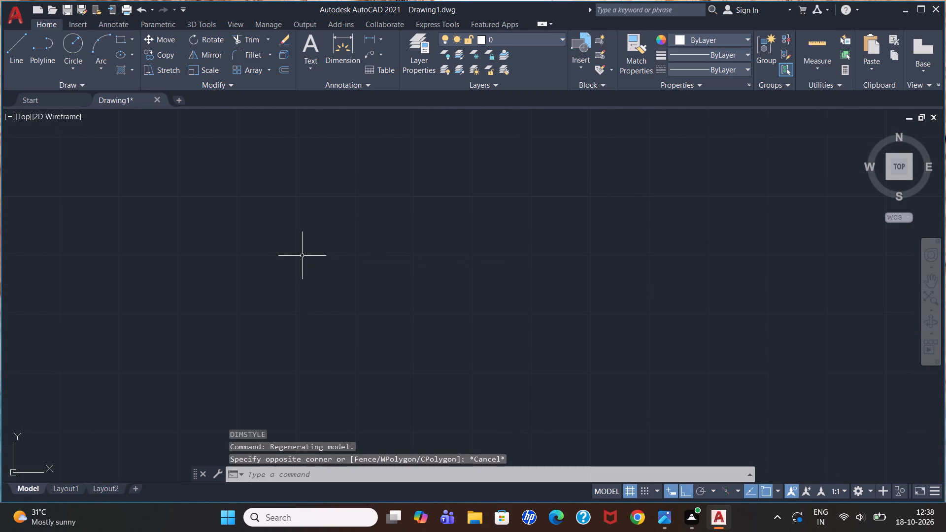
# Start a line from a point in the empty drawing area and bring up the reference floor plan image in the photo viewer.
pyautogui.press('l')
pyautogui.press('Return')
pyautogui.click(349, 257)
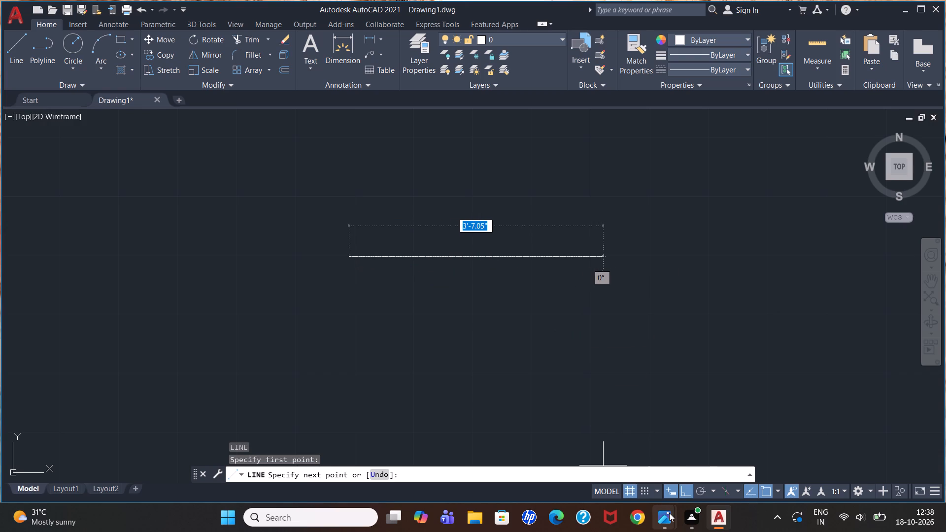
pyautogui.click(623, 446)
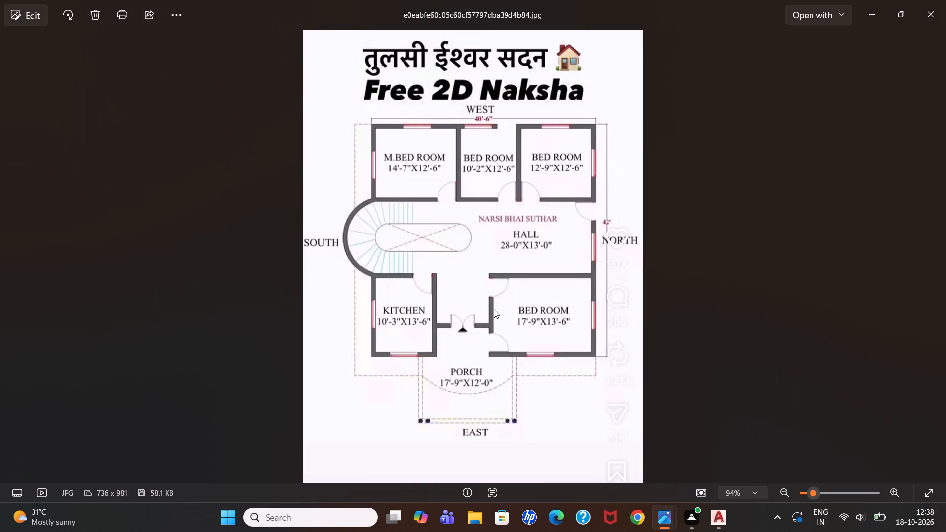
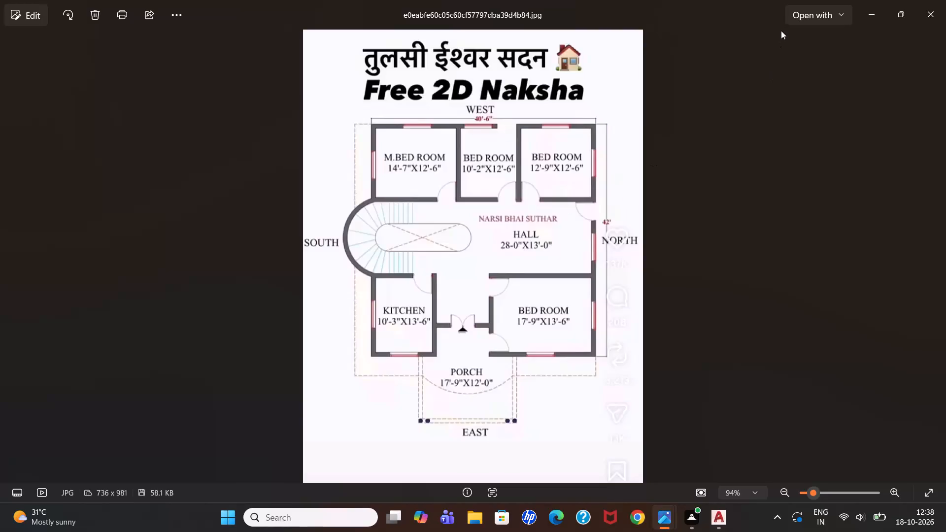
# Return to AutoCAD and draw the plan outline's bottom edge 40'6" long and its right edge 42' upward.
pyautogui.click(877, 20)
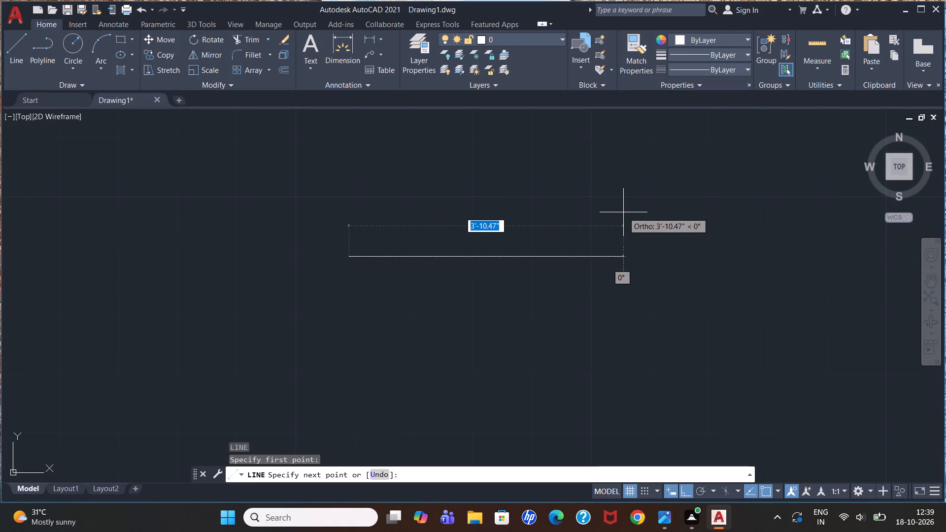
pyautogui.write("40'9")
pyautogui.press('BackSpace')
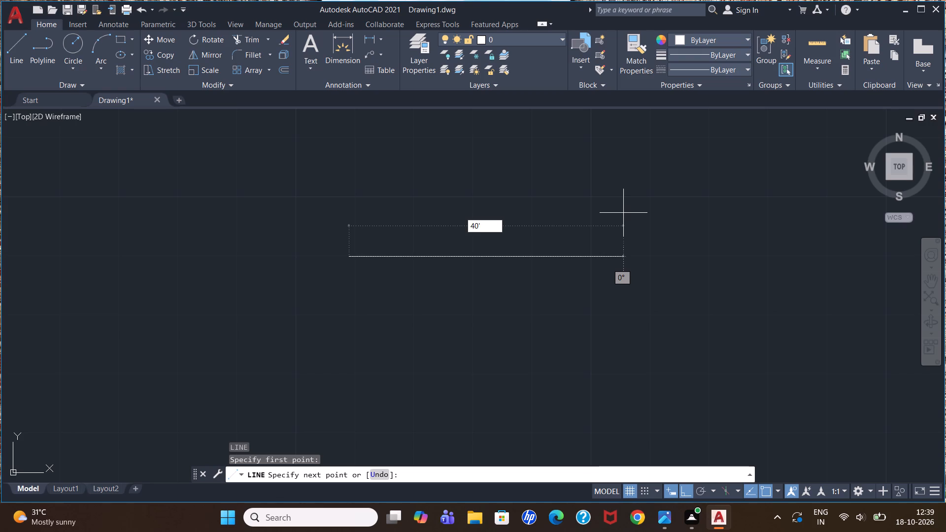
pyautogui.write('6"')
pyautogui.press('Return')
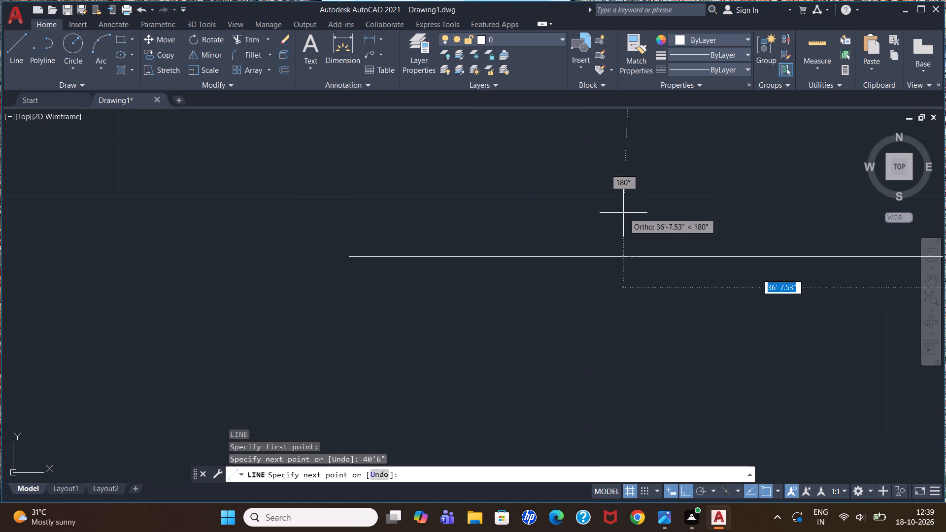
pyautogui.scroll(-6, 565, 306)
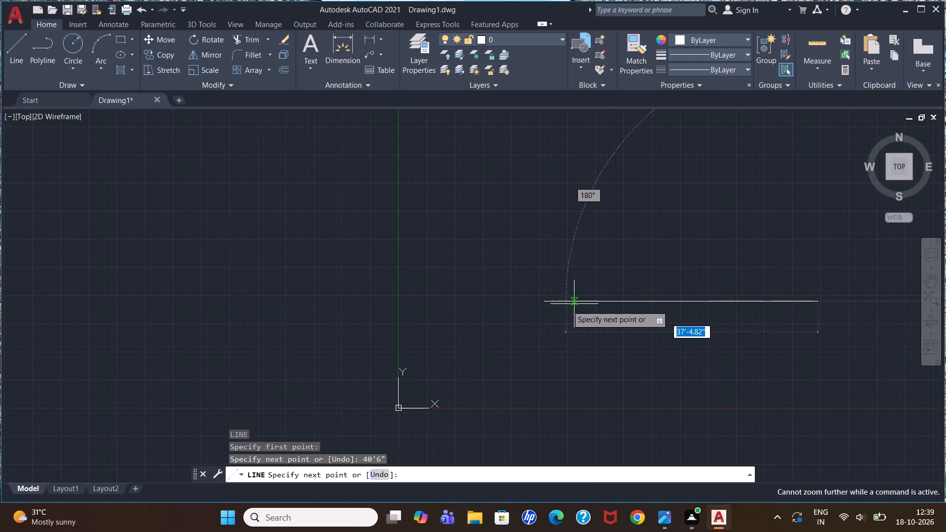
pyautogui.scroll(3, 838, 232)
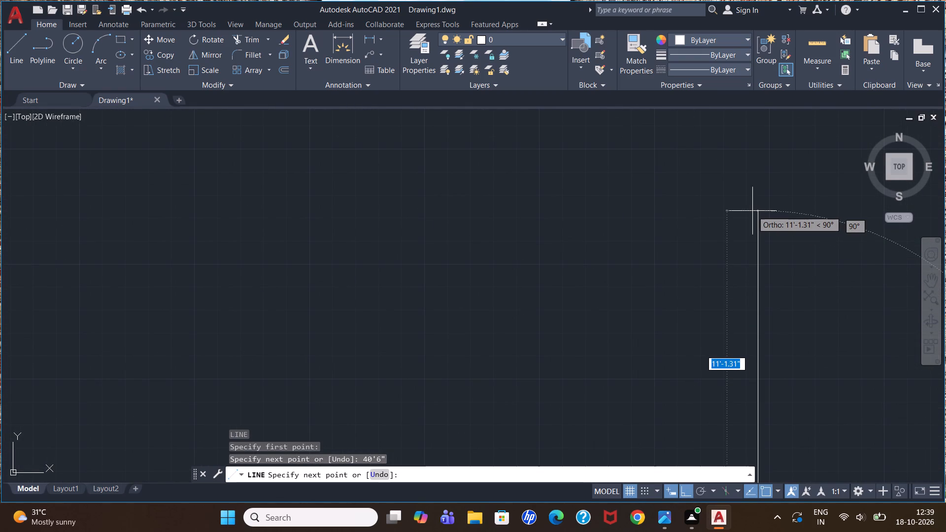
pyautogui.write("42'")
pyautogui.press('Return')
pyautogui.scroll(-4, 416, 232)
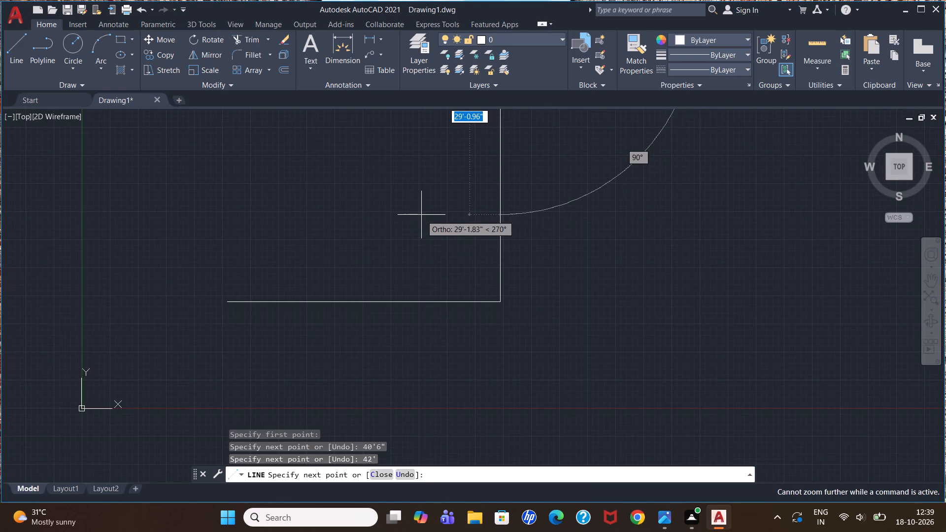
pyautogui.scroll(-7, 421, 215)
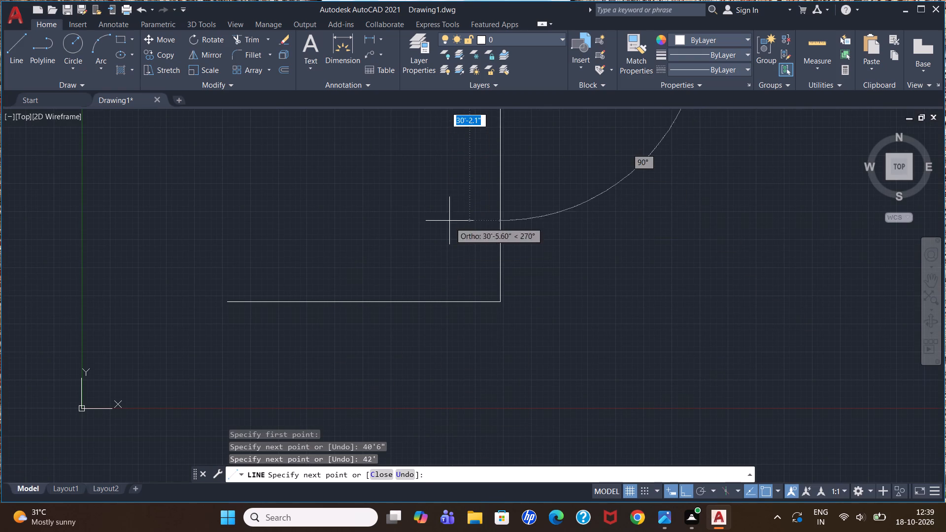
pyautogui.press('Escape')
# Close the outline with a 40'6" top edge from the right edge's upper end and a 42' left edge downward.
pyautogui.scroll(-3, 364, 171)
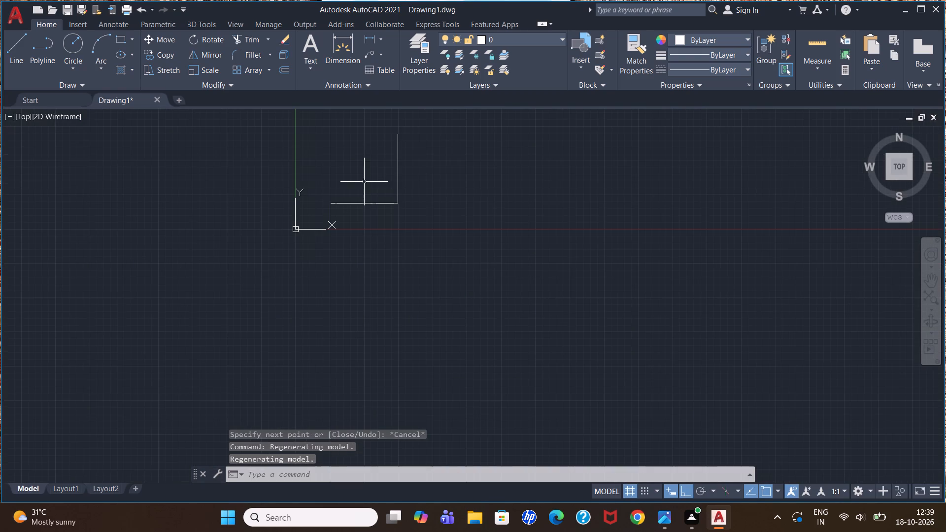
pyautogui.scroll(3, 368, 150)
pyautogui.scroll(-3, 368, 150)
pyautogui.scroll(2, 381, 118)
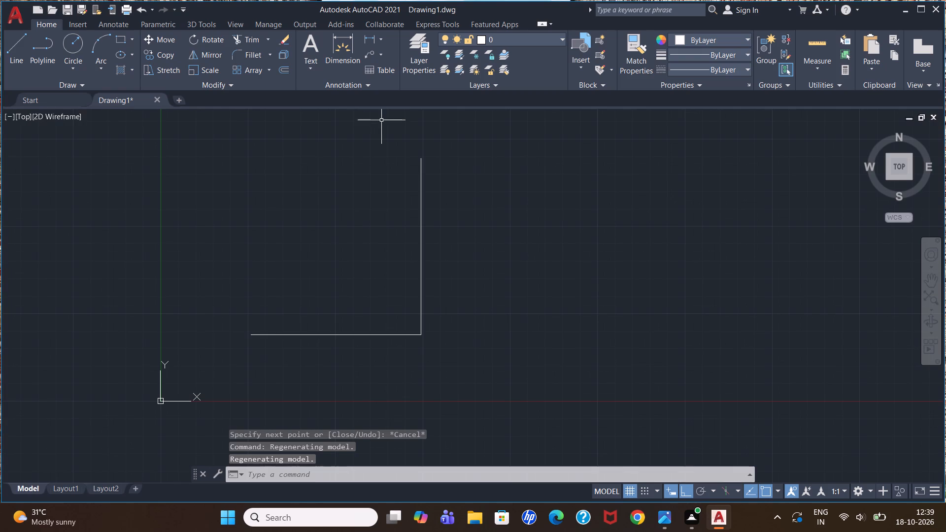
pyautogui.scroll(1, 386, 124)
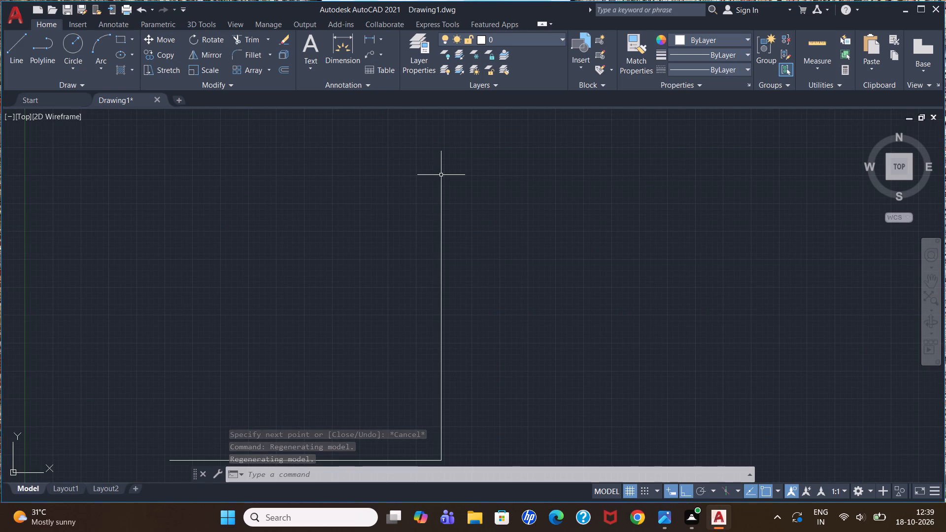
pyautogui.press('l')
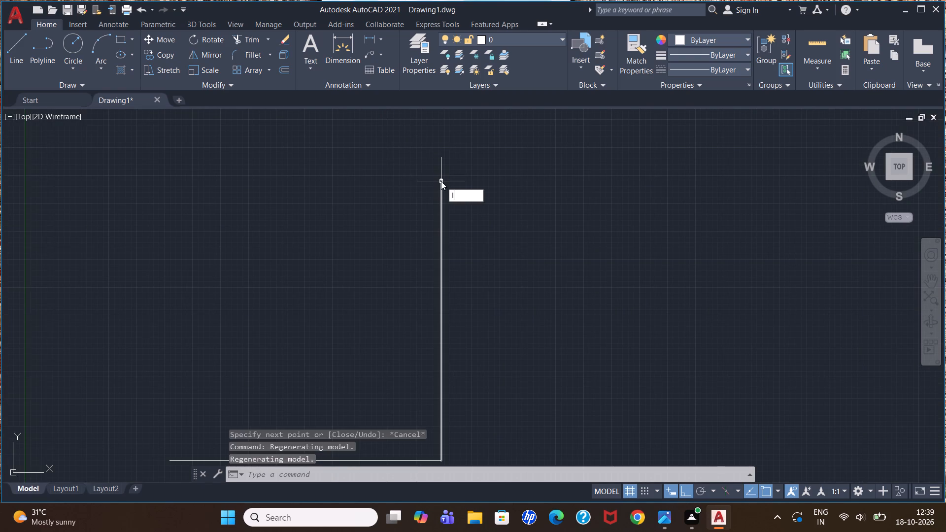
pyautogui.press('Return')
pyautogui.click(439, 182)
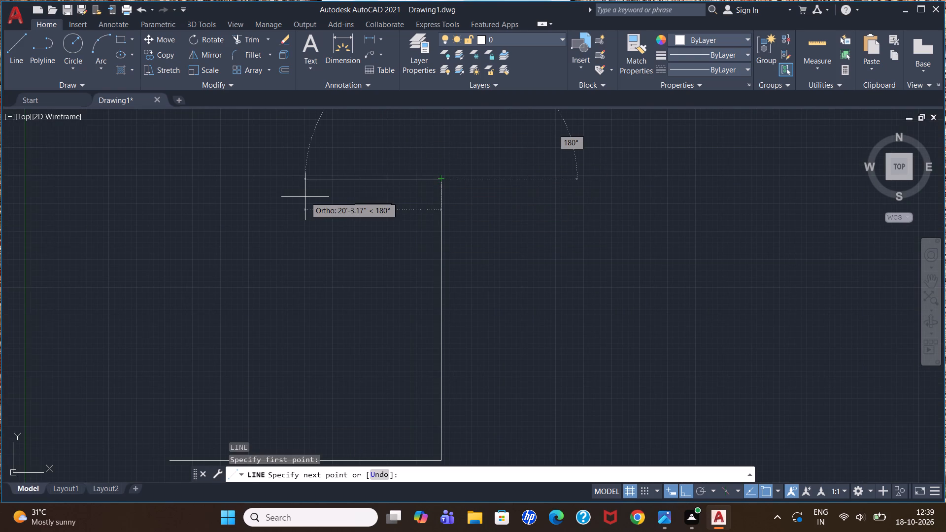
pyautogui.press('4')
pyautogui.press('0')
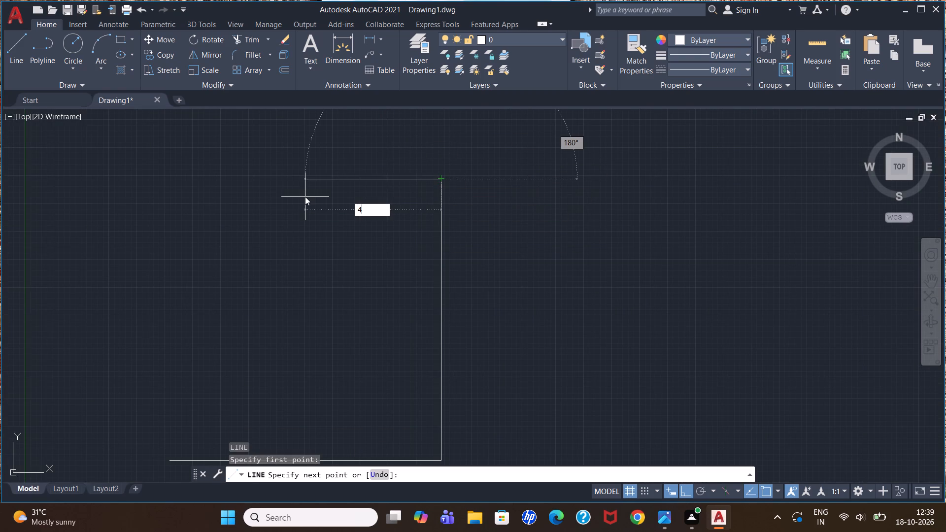
pyautogui.press('Return')
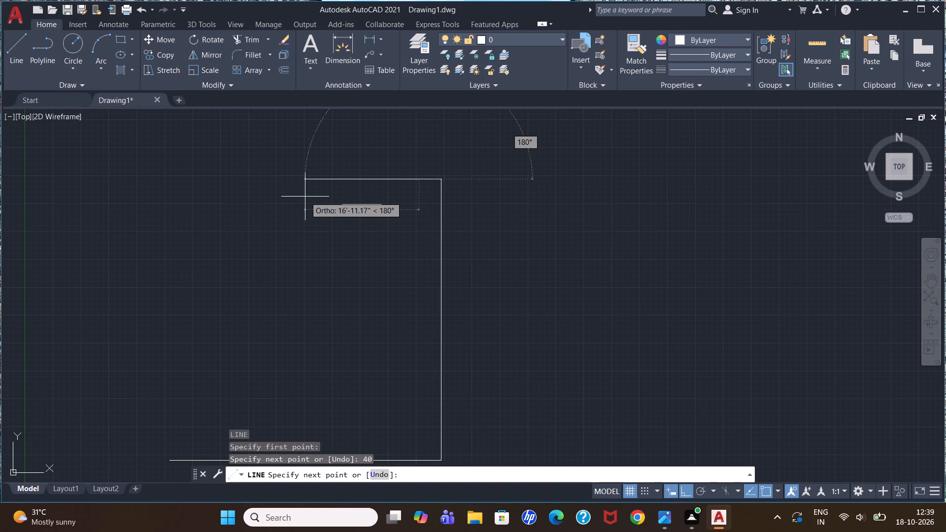
pyautogui.hotkey('ctrl', 'z')
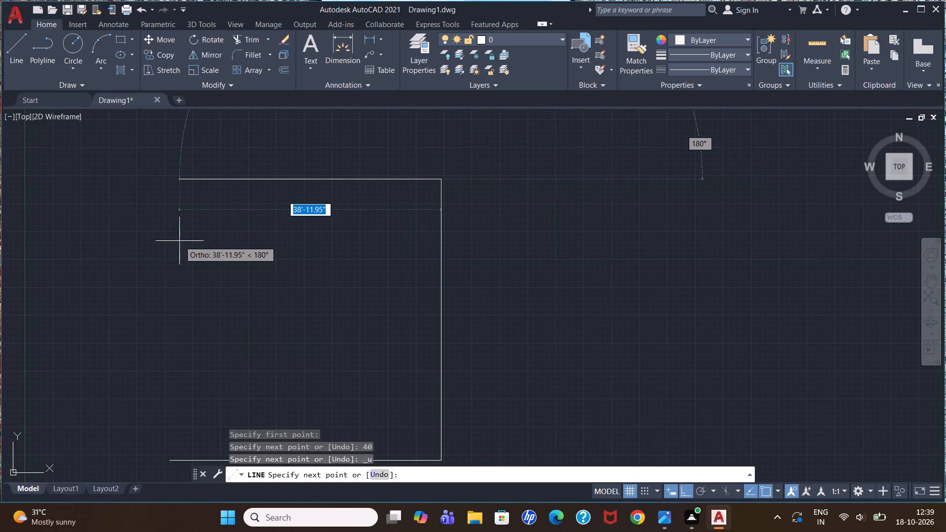
pyautogui.write("40'6")
pyautogui.hotkey('shift', '"')
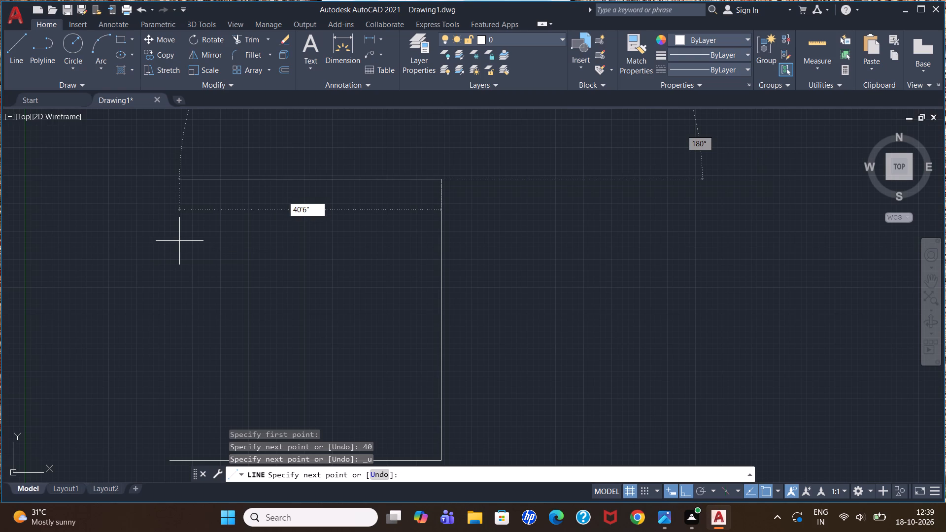
pyautogui.press('Return')
pyautogui.scroll(-2, 180, 241)
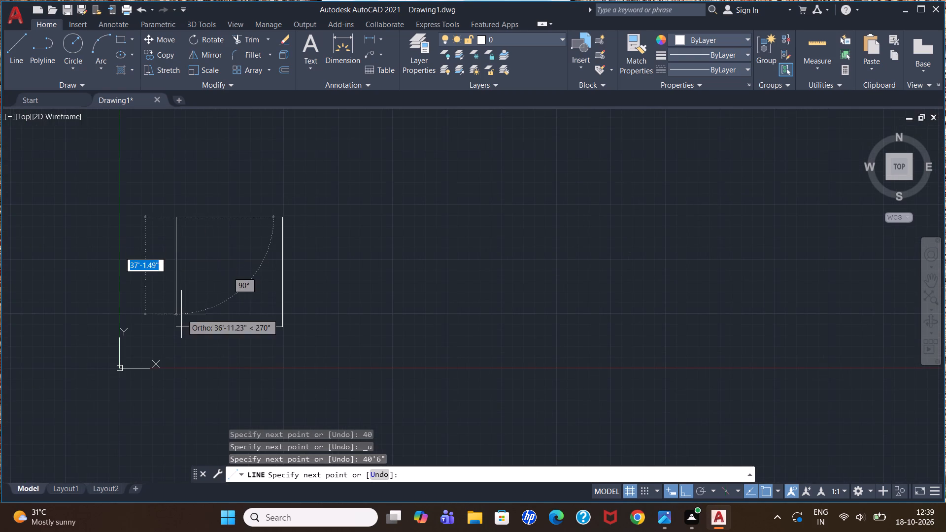
pyautogui.write("42'")
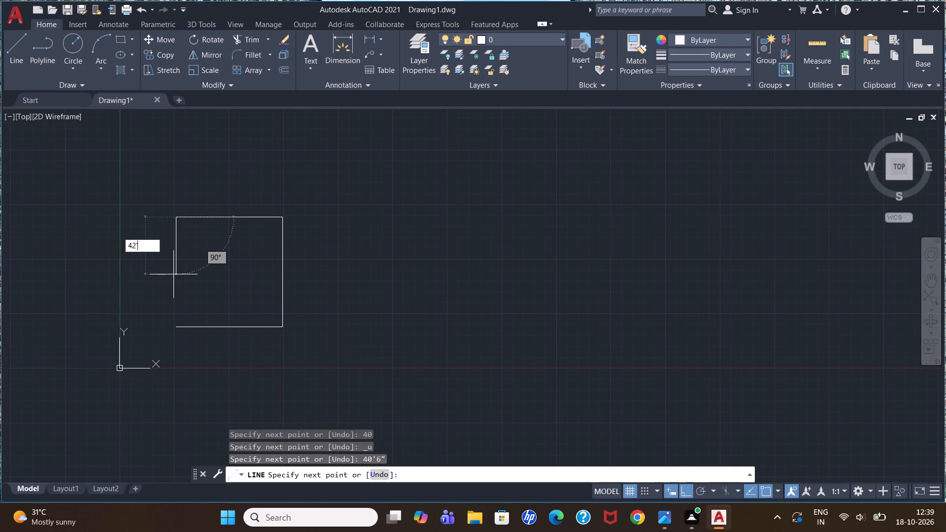
pyautogui.press('Return')
pyautogui.press('Escape')
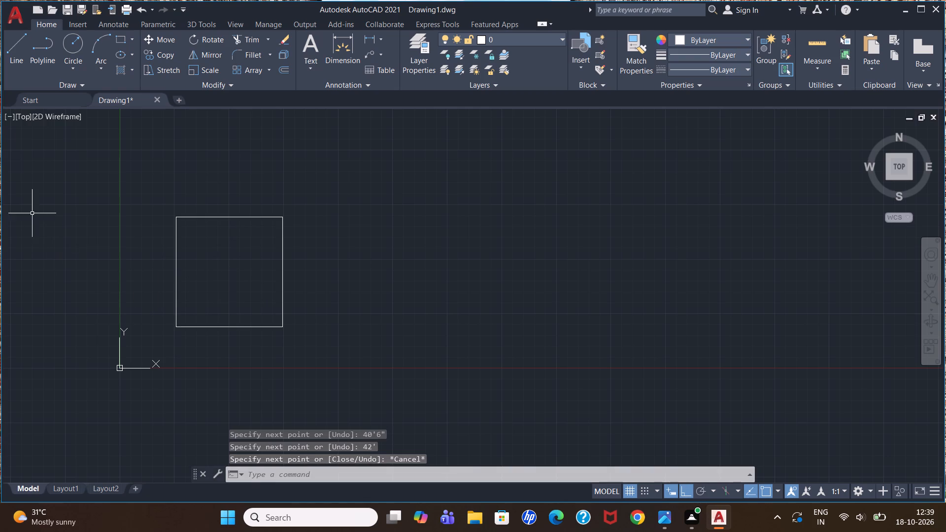
# Turn Ortho off and move the whole outline by its lower-left corner to open space up and away from the origin.
pyautogui.click(142, 187)
pyautogui.click(320, 343)
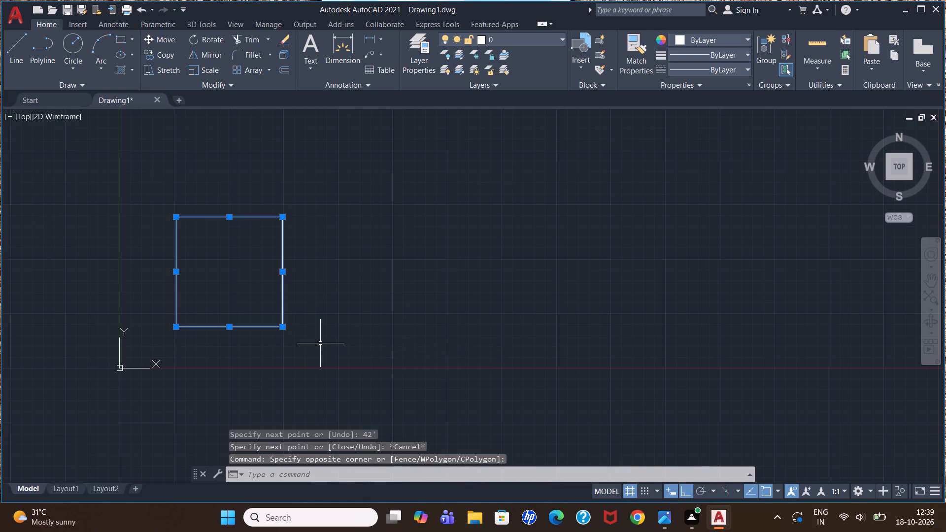
pyautogui.press('m')
pyautogui.press('Return')
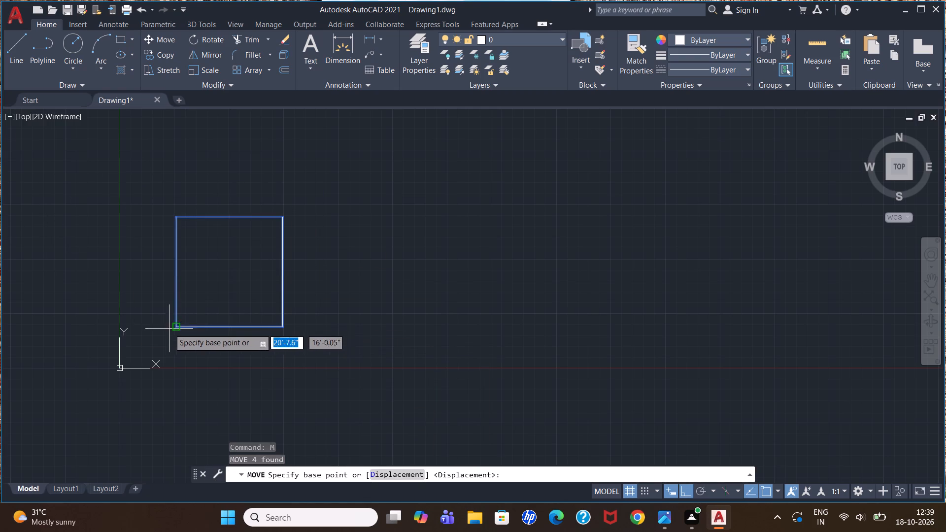
pyautogui.click(174, 330)
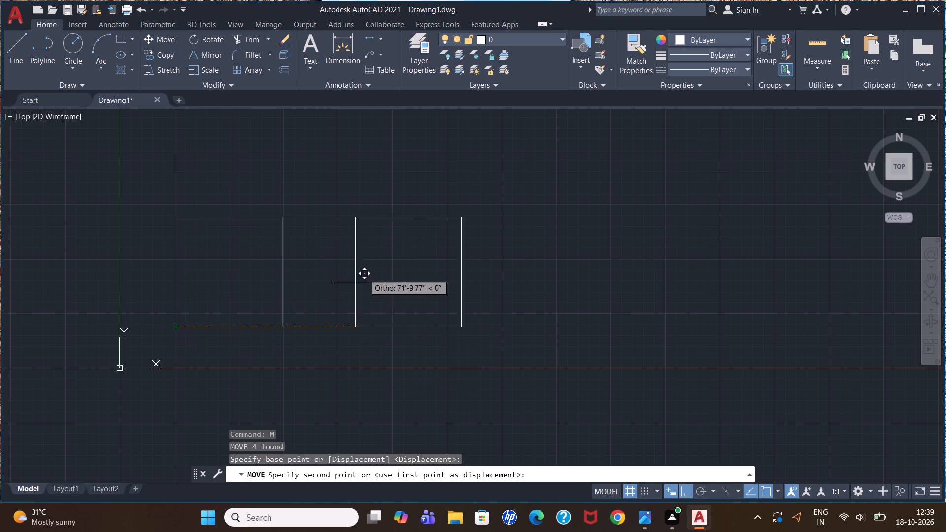
pyautogui.click(689, 491)
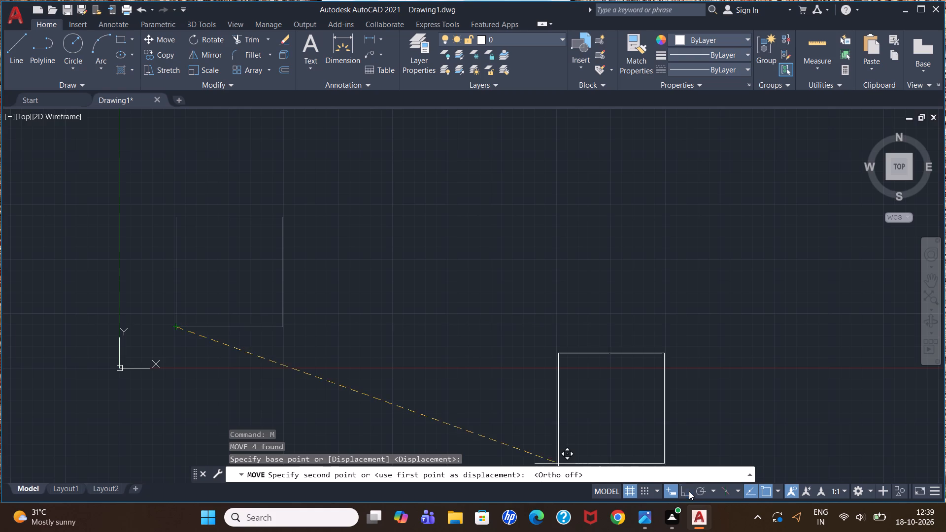
pyautogui.scroll(-3, 623, 276)
pyautogui.scroll(2, 679, 152)
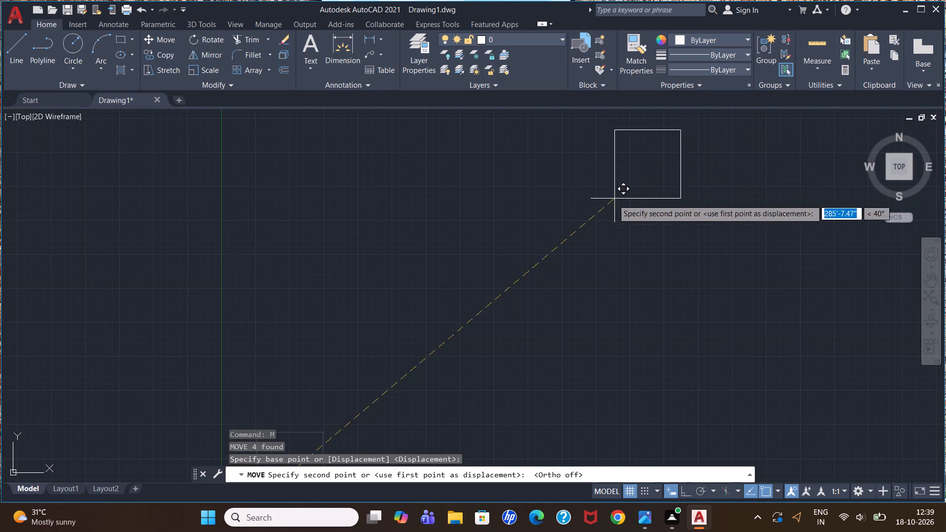
pyautogui.click(547, 259)
pyautogui.press('Escape')
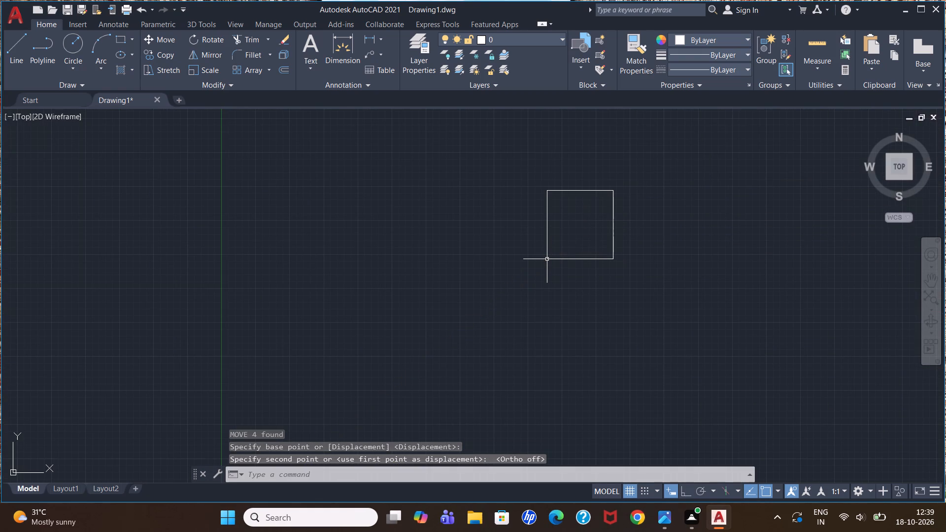
# Offset all four edges of the outline 9" inward to form the outer walls.
pyautogui.scroll(3, 653, 193)
pyautogui.scroll(-1, 417, 206)
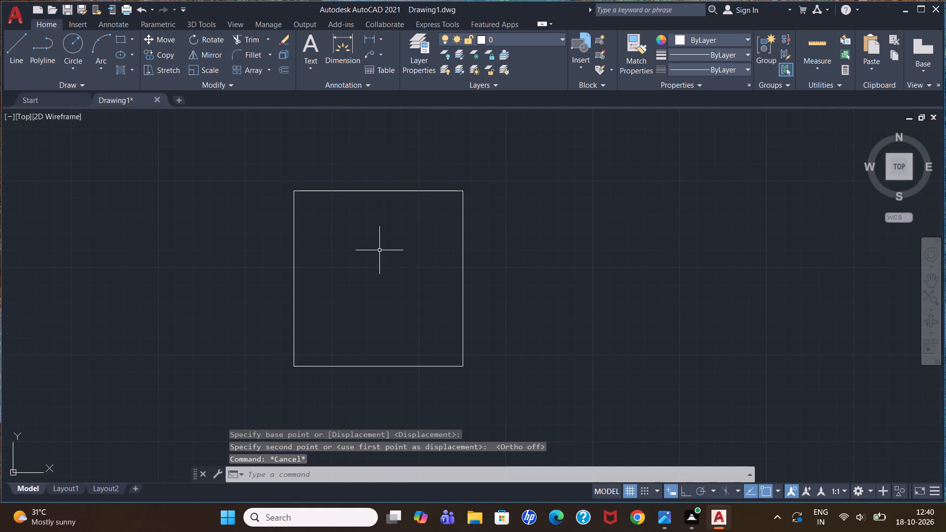
pyautogui.scroll(1, 379, 250)
pyautogui.scroll(-1, 388, 239)
pyautogui.scroll(1, 350, 267)
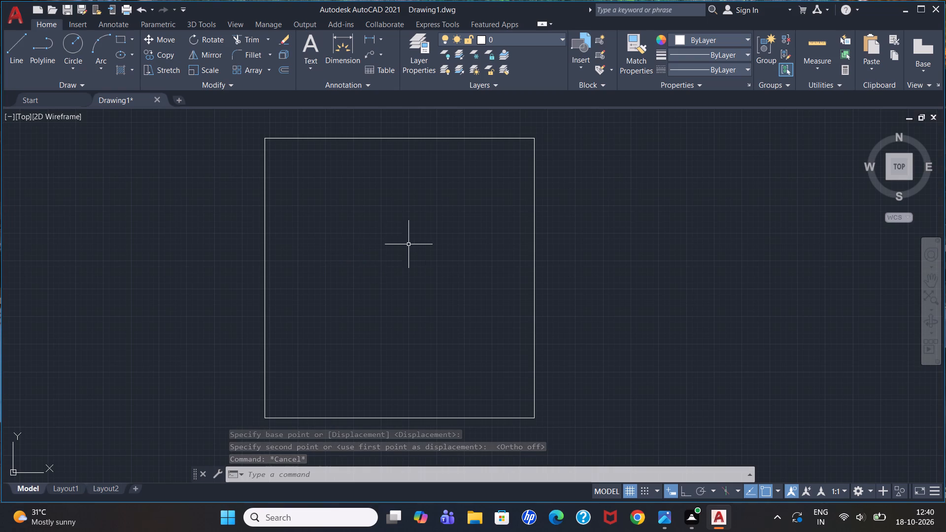
pyautogui.scroll(1, 428, 241)
pyautogui.scroll(-1, 428, 241)
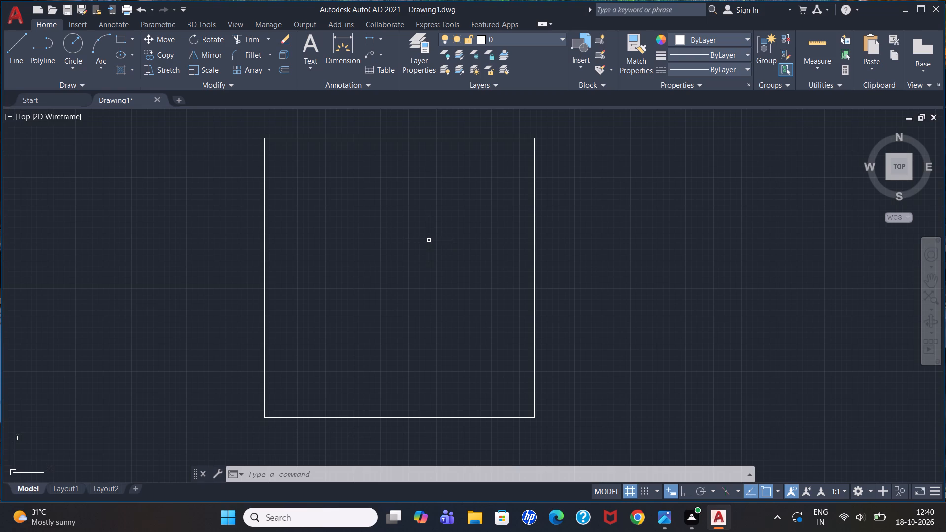
pyautogui.press('o')
pyautogui.press('Return')
pyautogui.write('9"')
pyautogui.press('Return')
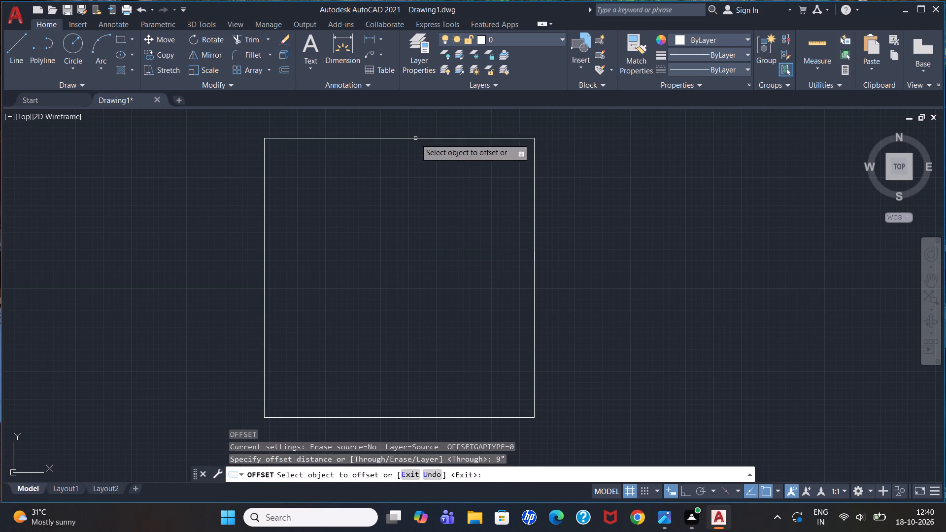
pyautogui.click(415, 138)
pyautogui.click(417, 182)
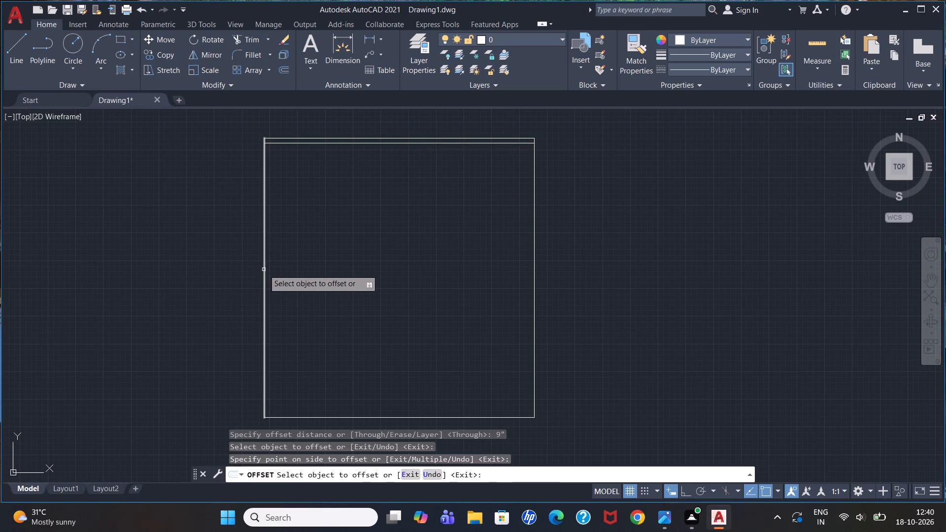
pyautogui.click(264, 269)
pyautogui.click(304, 266)
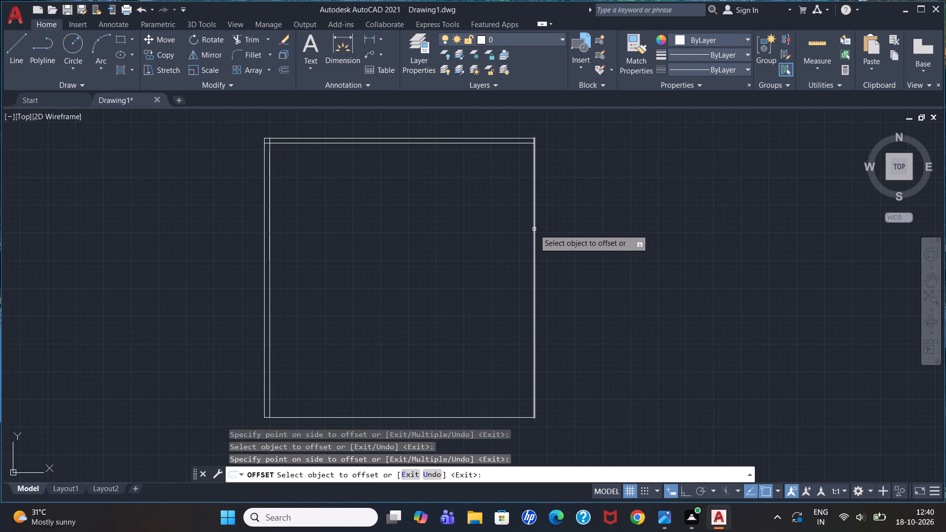
pyautogui.click(534, 229)
pyautogui.click(505, 230)
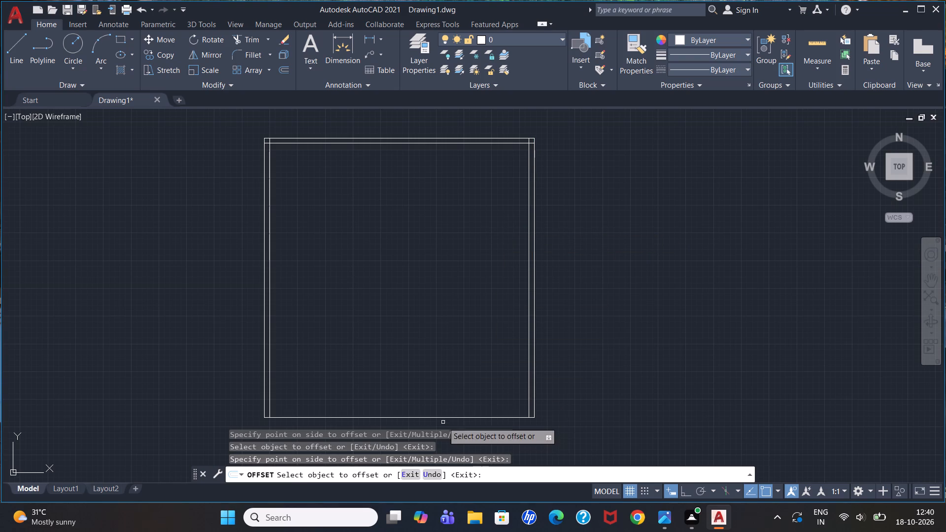
pyautogui.click(443, 418)
pyautogui.click(451, 366)
pyautogui.press('Escape')
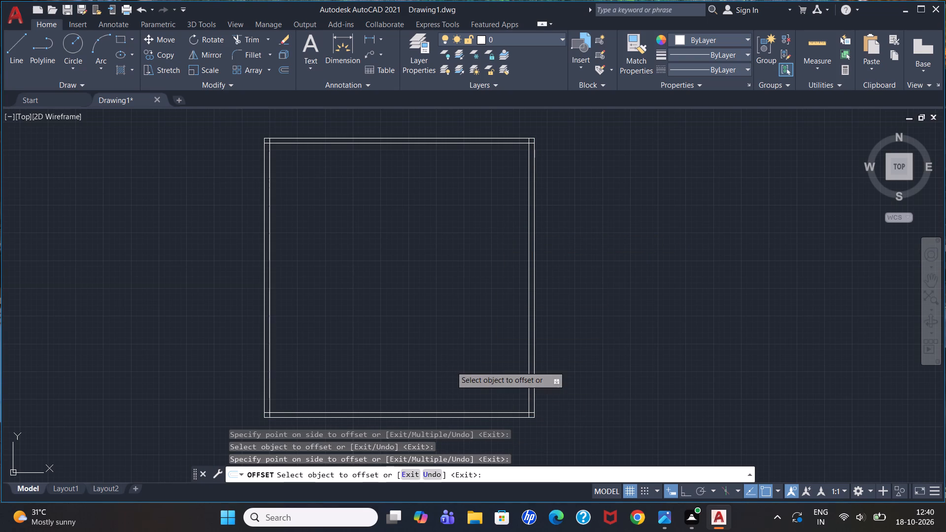
pyautogui.press('Escape')
pyautogui.press('Escape')
pyautogui.press('Escape')
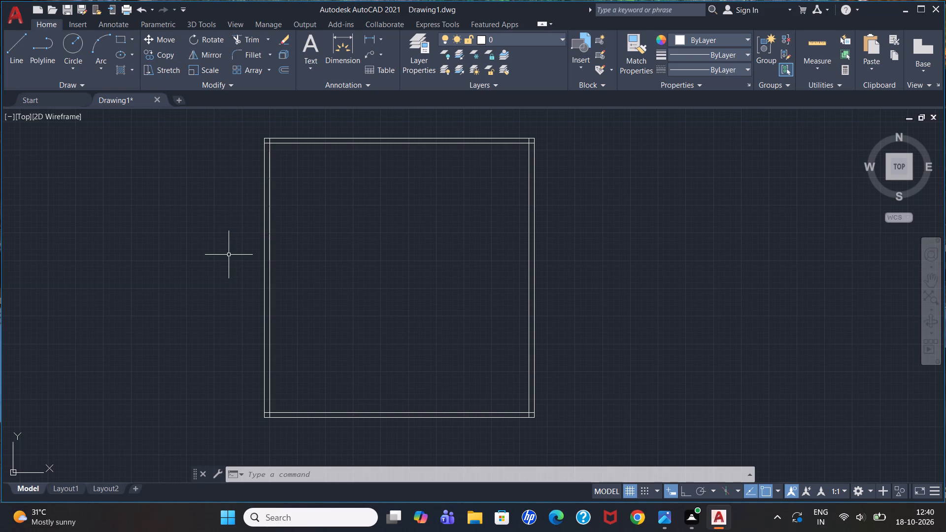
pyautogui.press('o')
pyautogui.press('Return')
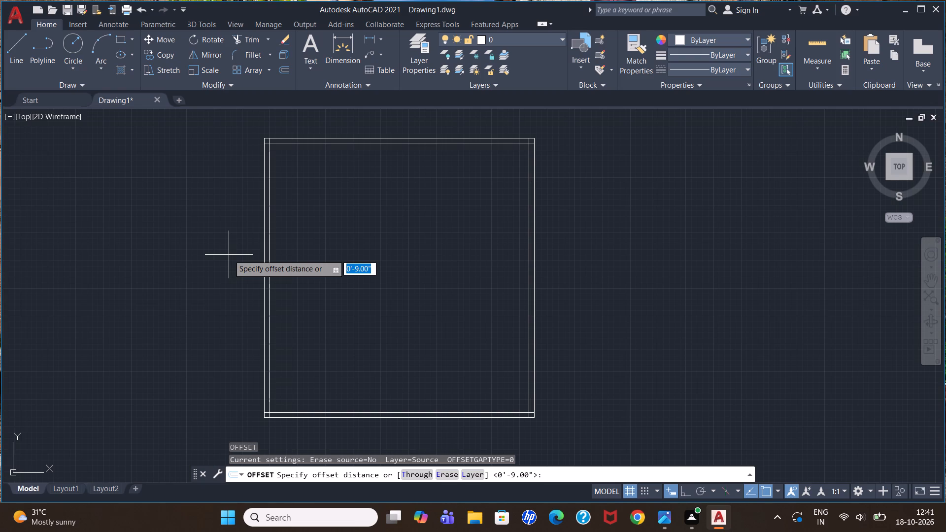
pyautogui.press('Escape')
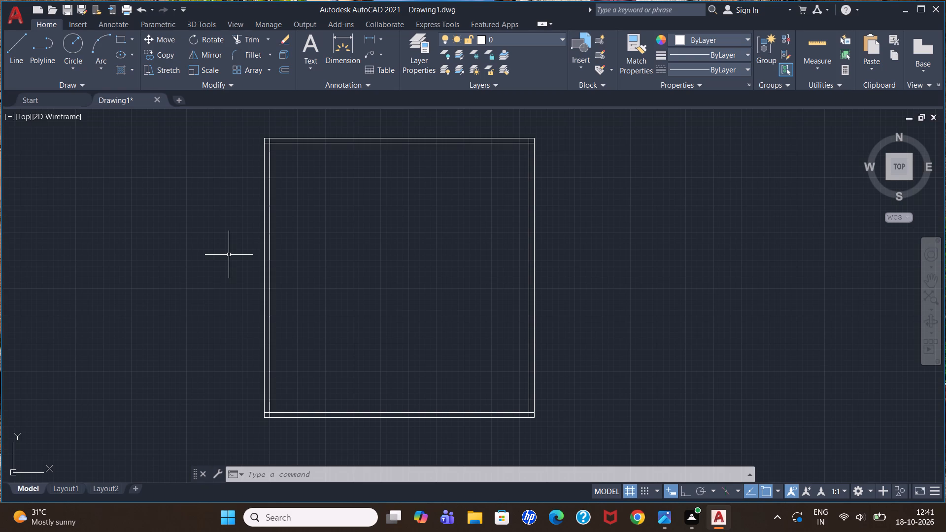
# Build the first vertical partition by offsetting the left wall's inner line 14'7" to the right, and that new line 9" further right.
pyautogui.press('o')
pyautogui.press('Return')
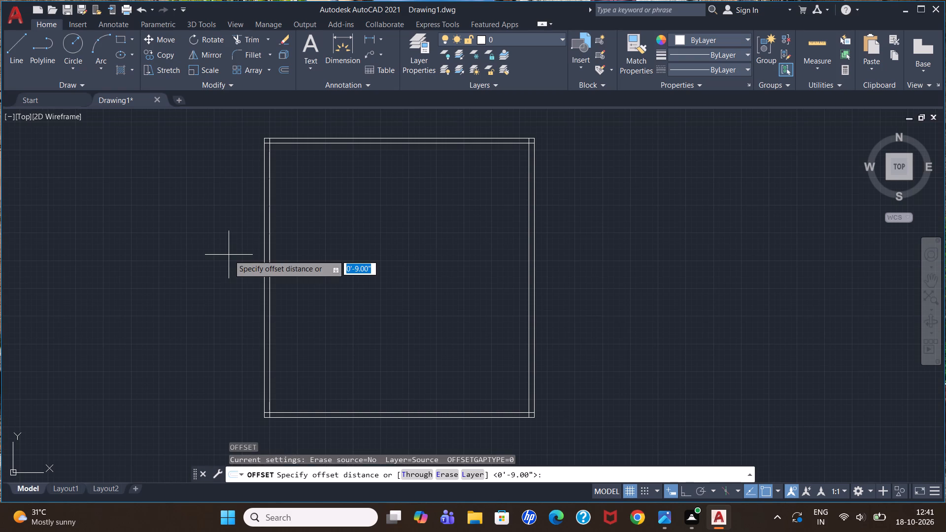
pyautogui.write("14'")
pyautogui.write('7"')
pyautogui.press('Return')
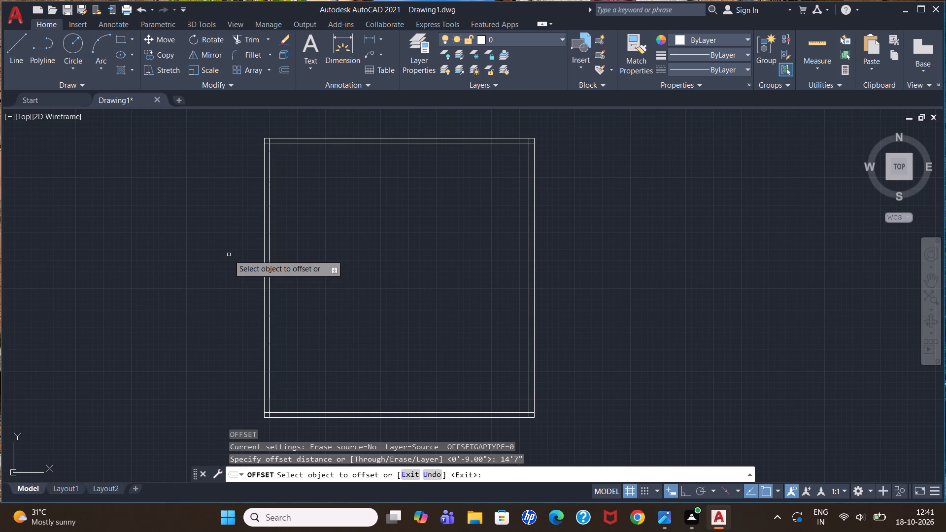
pyautogui.click(270, 238)
pyautogui.click(313, 234)
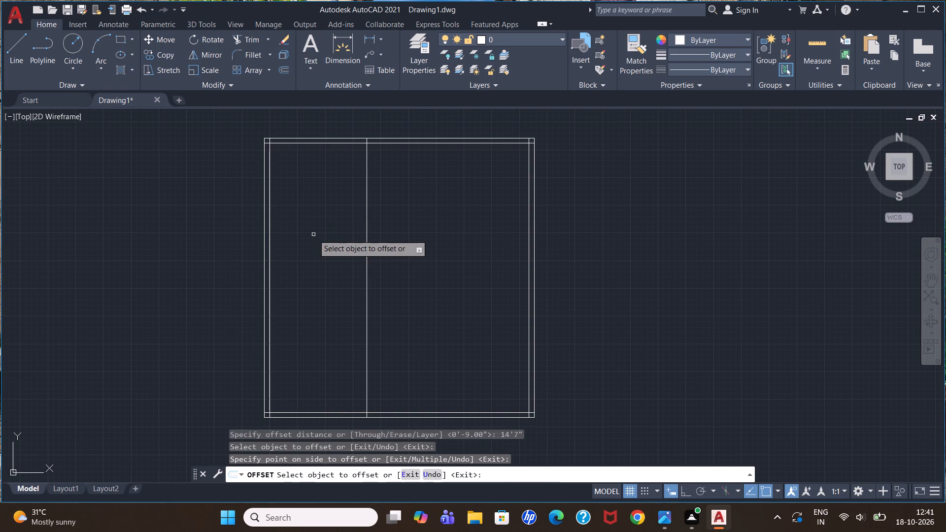
pyautogui.press('Return')
pyautogui.press('Return')
pyautogui.press('9')
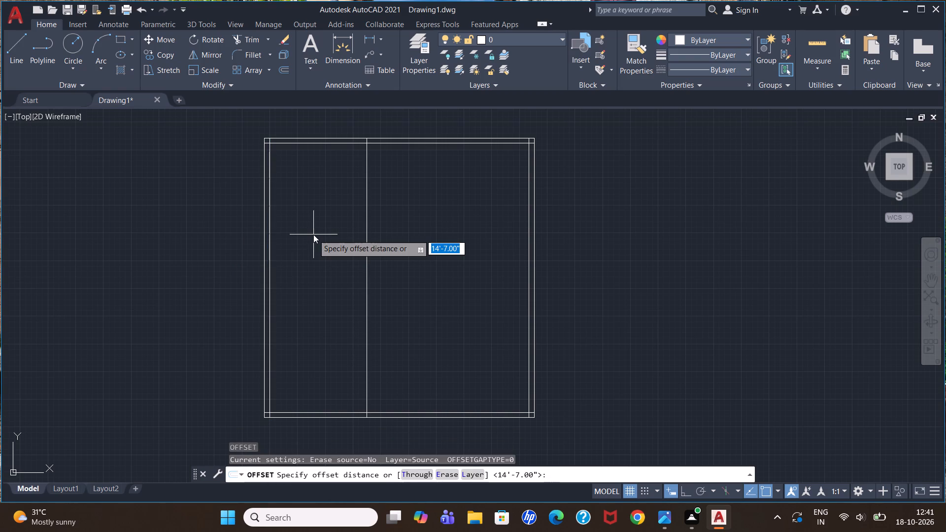
pyautogui.hotkey('shift', '"')
pyautogui.press('Return')
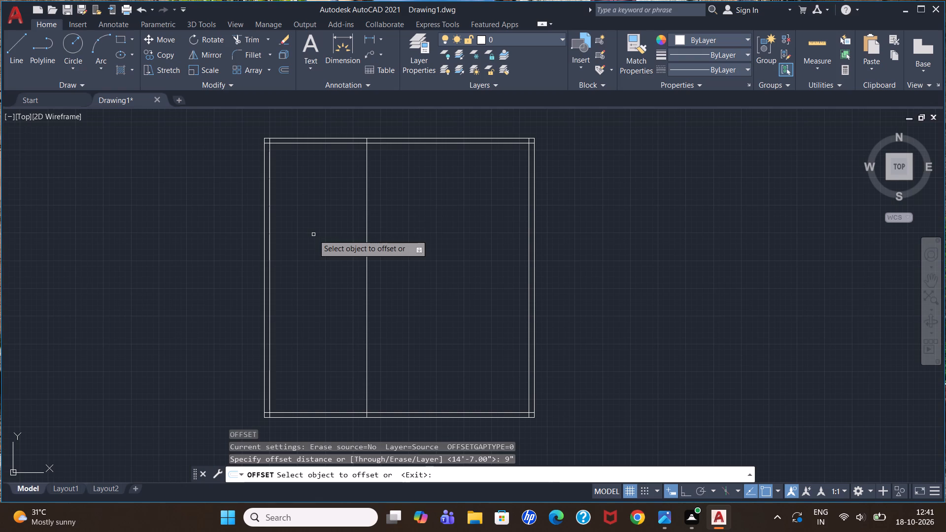
pyautogui.click(368, 210)
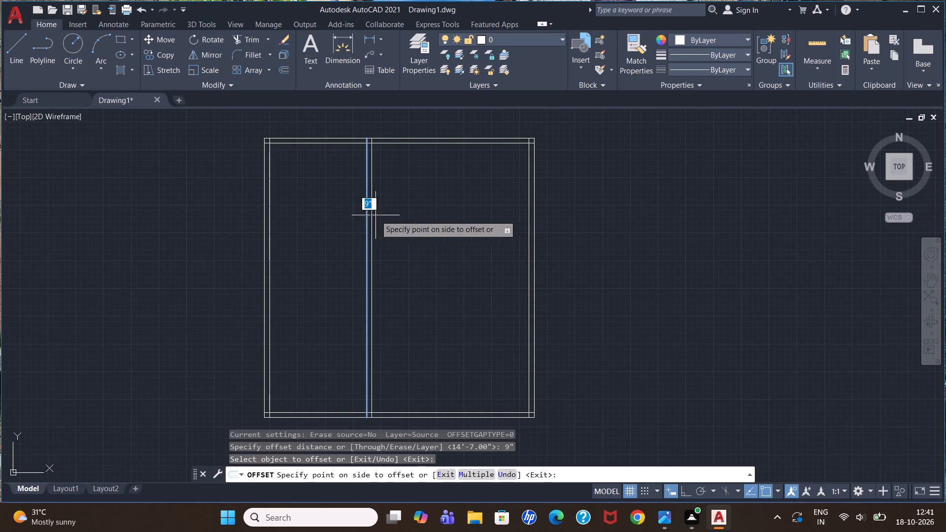
pyautogui.click(394, 215)
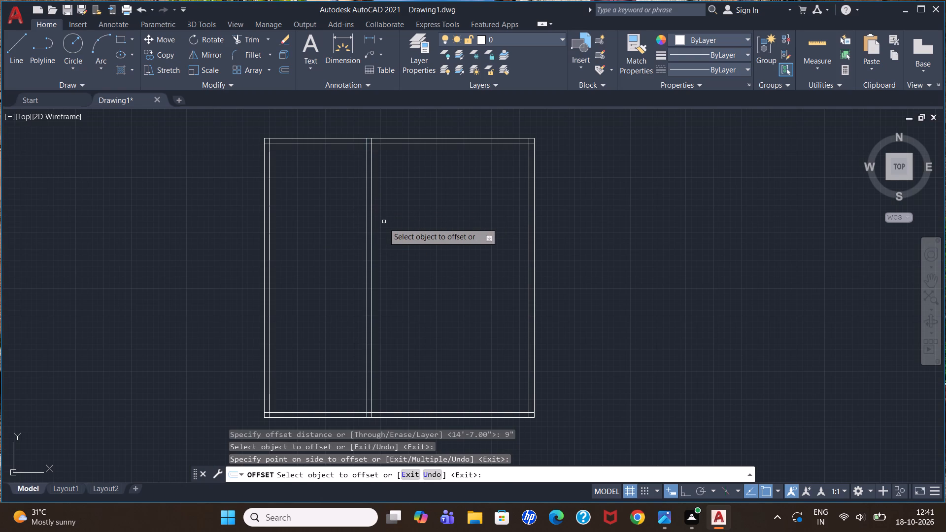
pyautogui.press('Return')
# Build the second vertical partition by offsetting the first partition's right face 10'2" to the right, and that new line 9" further right.
pyautogui.press('Return')
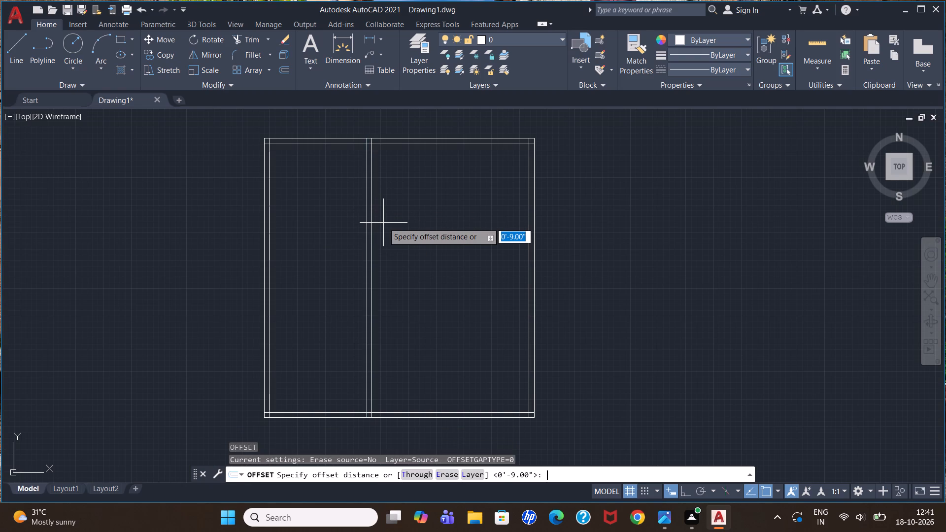
pyautogui.write('10\'2"')
pyautogui.press('Return')
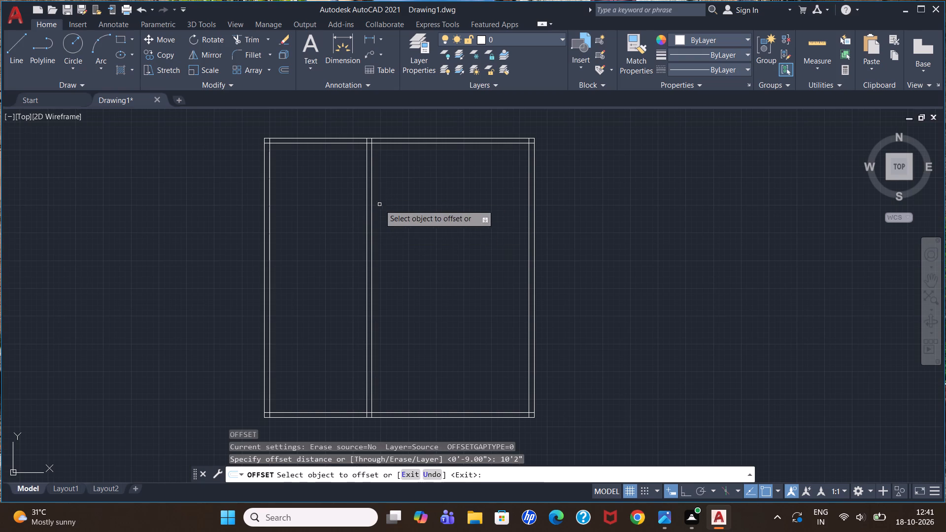
pyautogui.click(372, 209)
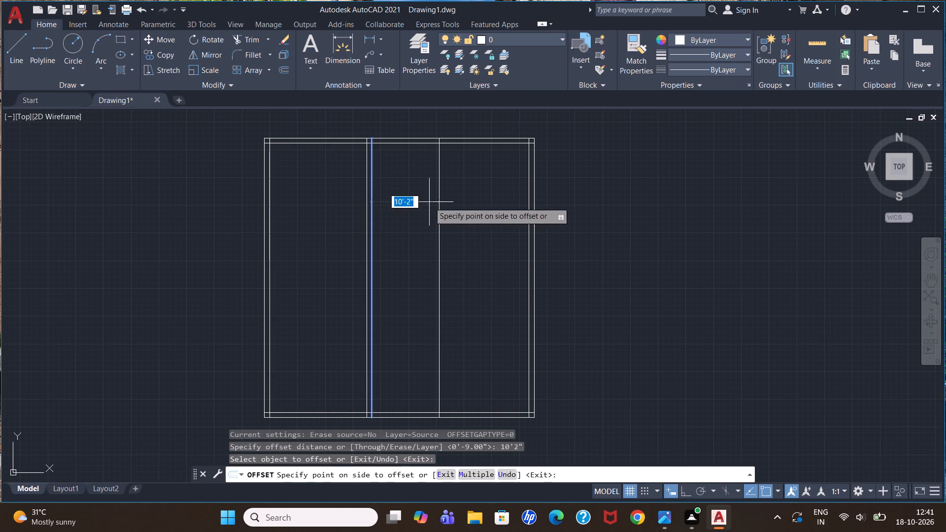
pyautogui.click(429, 202)
pyautogui.press('Return')
pyautogui.press('Return')
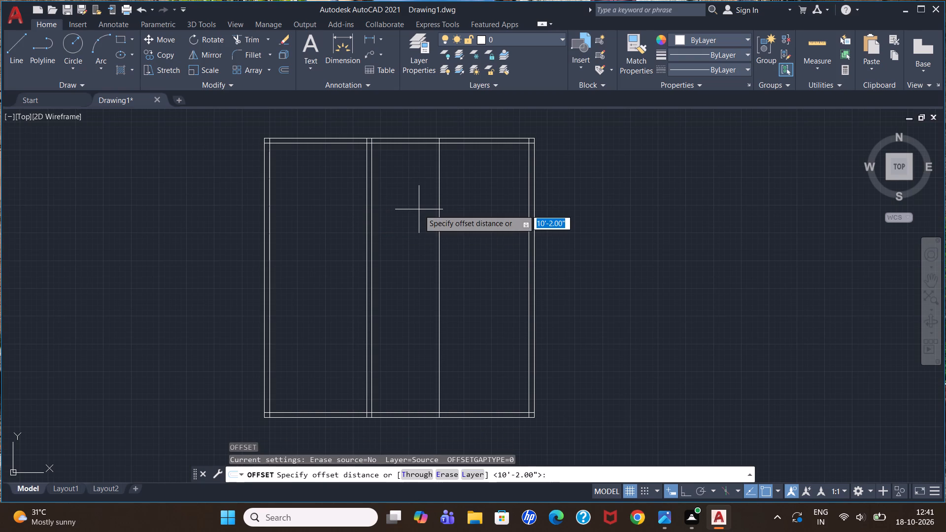
pyautogui.write('9"')
pyautogui.press('Return')
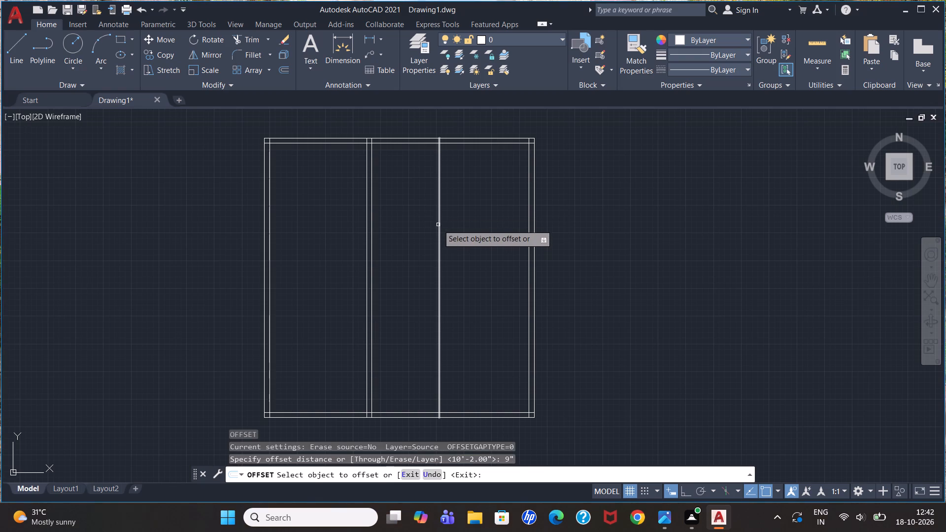
pyautogui.click(438, 225)
pyautogui.click(470, 227)
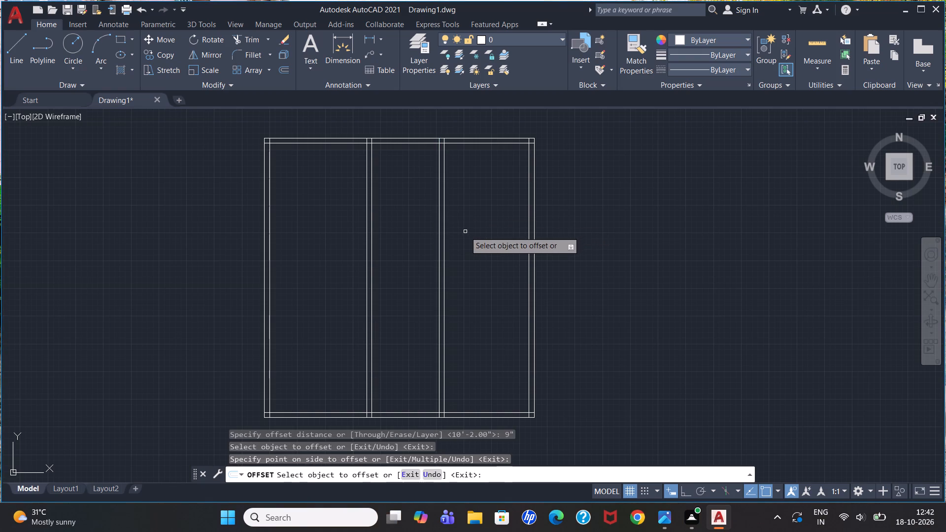
pyautogui.press('Escape')
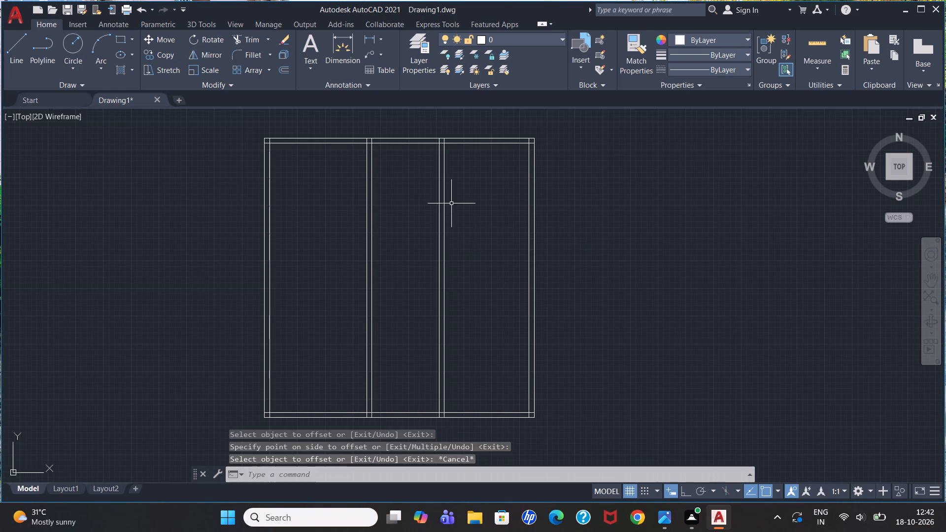
# Check the clear width between the second partition's right face and the right wall's inner face with a linear dimension.
pyautogui.click(375, 35)
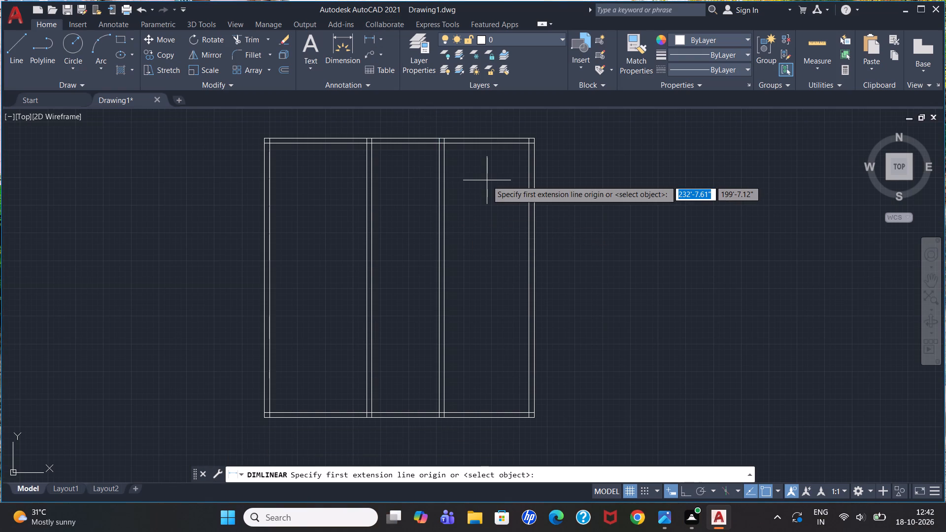
pyautogui.scroll(2, 487, 180)
pyautogui.click(379, 181)
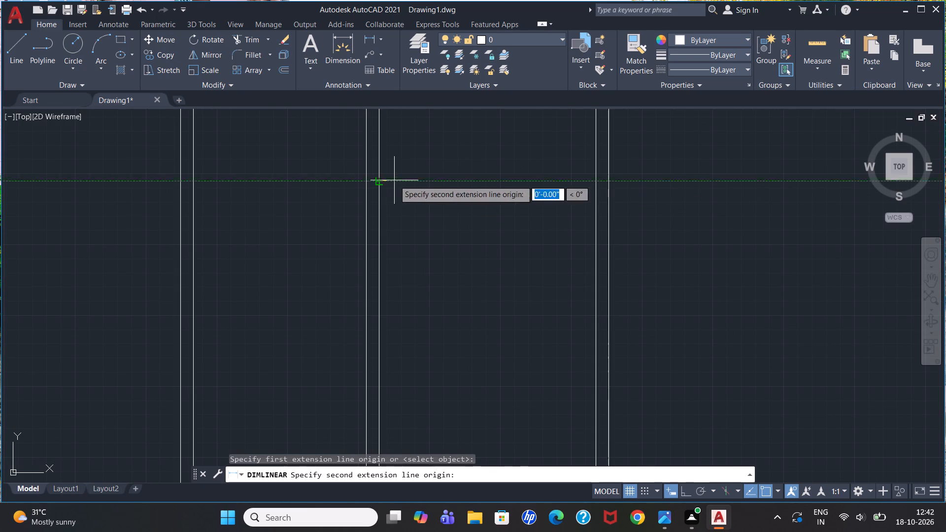
pyautogui.click(593, 183)
pyautogui.press('Escape')
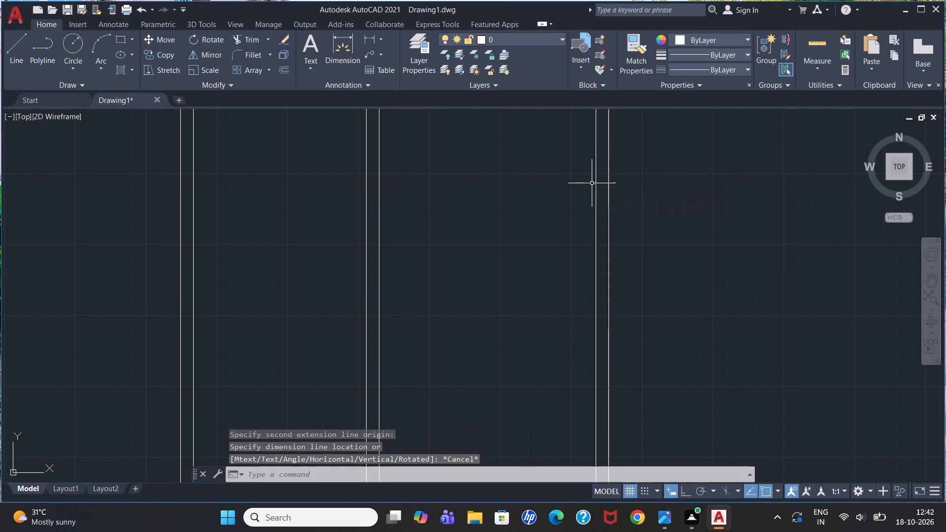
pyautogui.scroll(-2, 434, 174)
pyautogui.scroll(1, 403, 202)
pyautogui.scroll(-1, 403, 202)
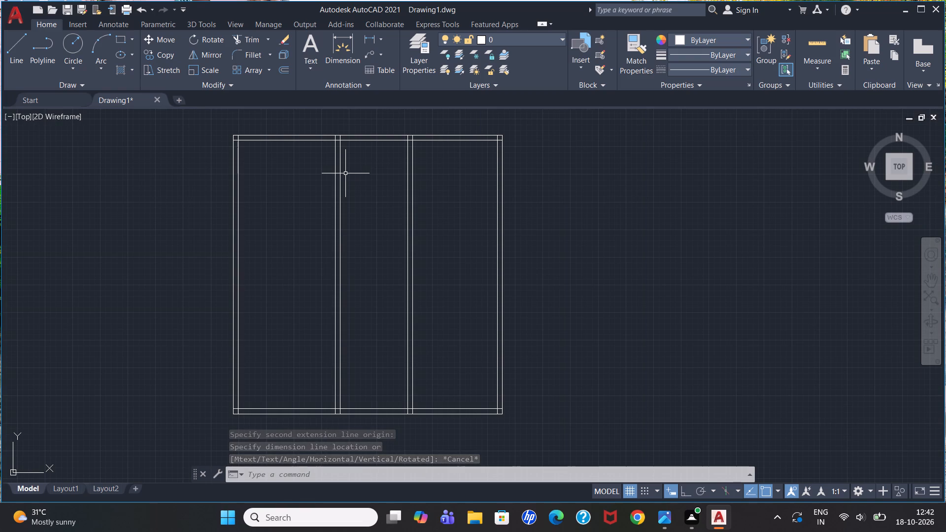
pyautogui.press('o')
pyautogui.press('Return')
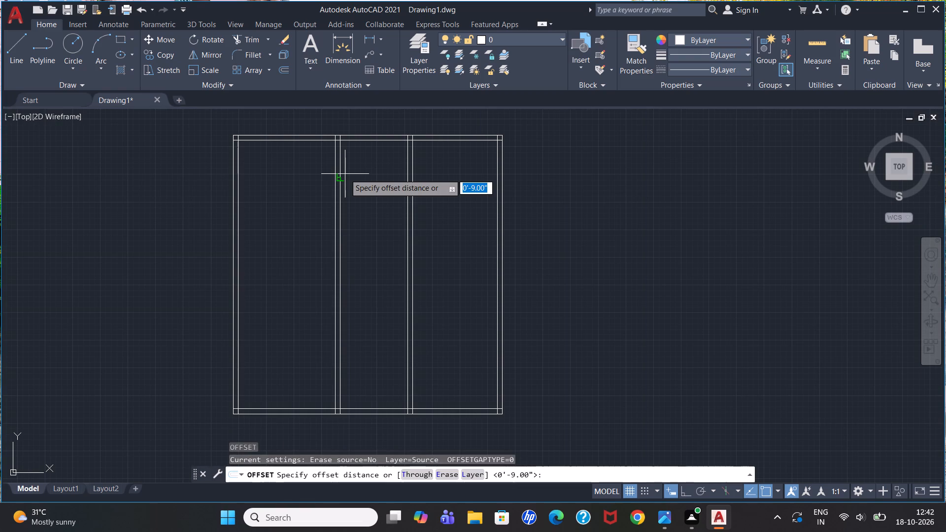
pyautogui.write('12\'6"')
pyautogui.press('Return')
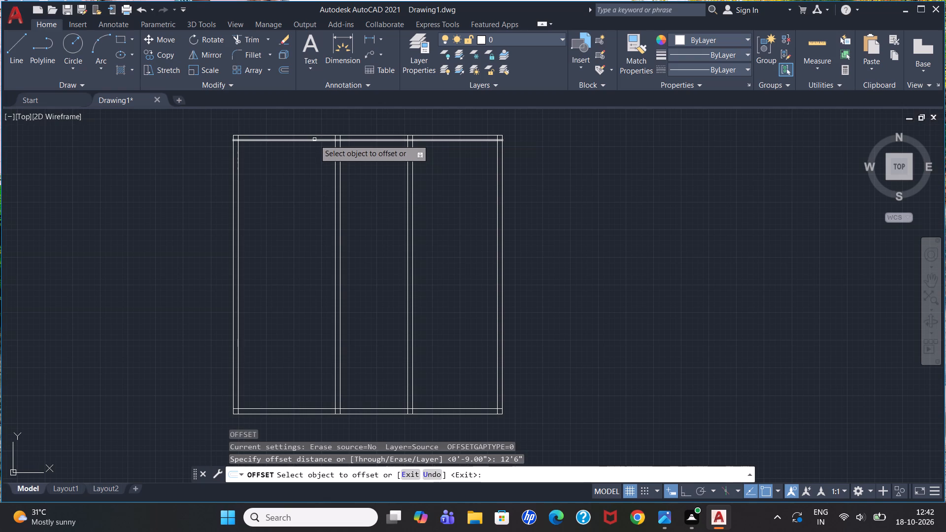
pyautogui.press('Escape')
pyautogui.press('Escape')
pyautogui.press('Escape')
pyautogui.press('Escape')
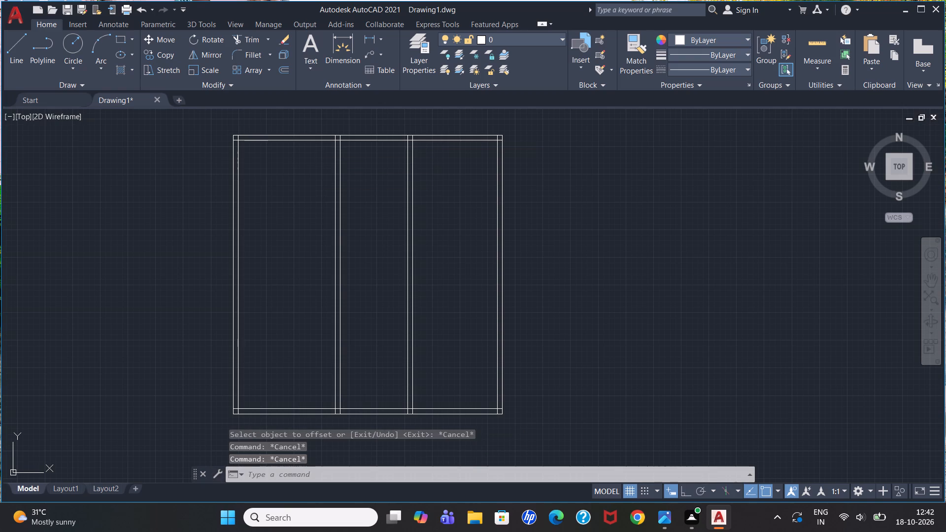
# Trim the crossing lines where both vertical partitions meet the top wall, leaving open wall junctions.
pyautogui.write('tr')
pyautogui.press('Return')
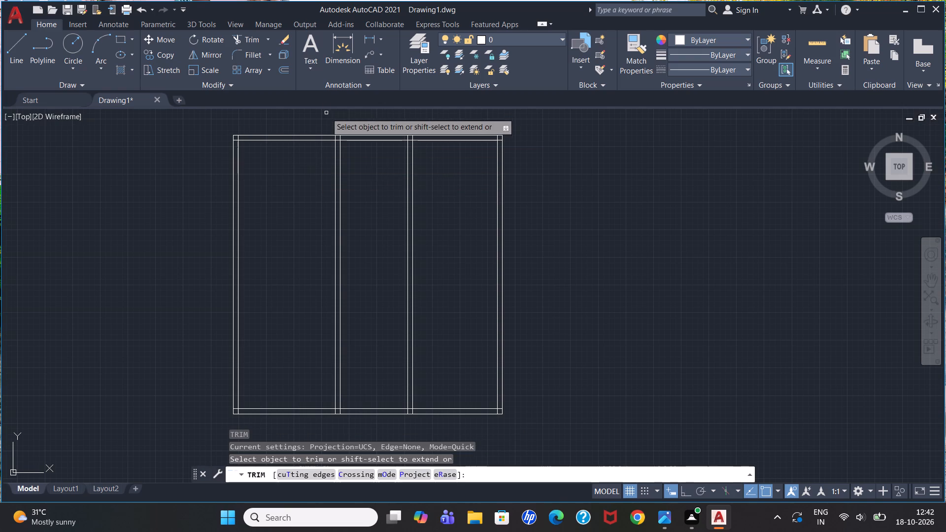
pyautogui.scroll(3, 322, 128)
pyautogui.click(381, 176)
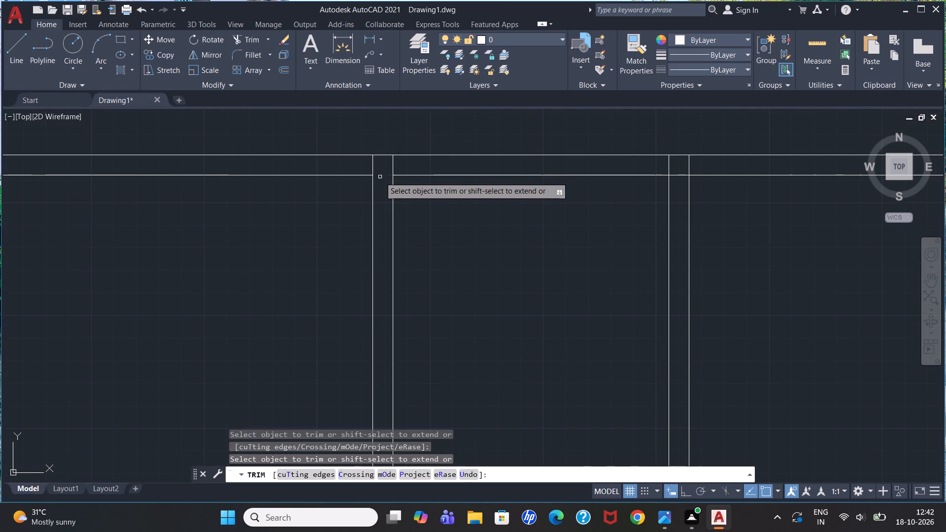
pyautogui.click(373, 160)
pyautogui.click(391, 162)
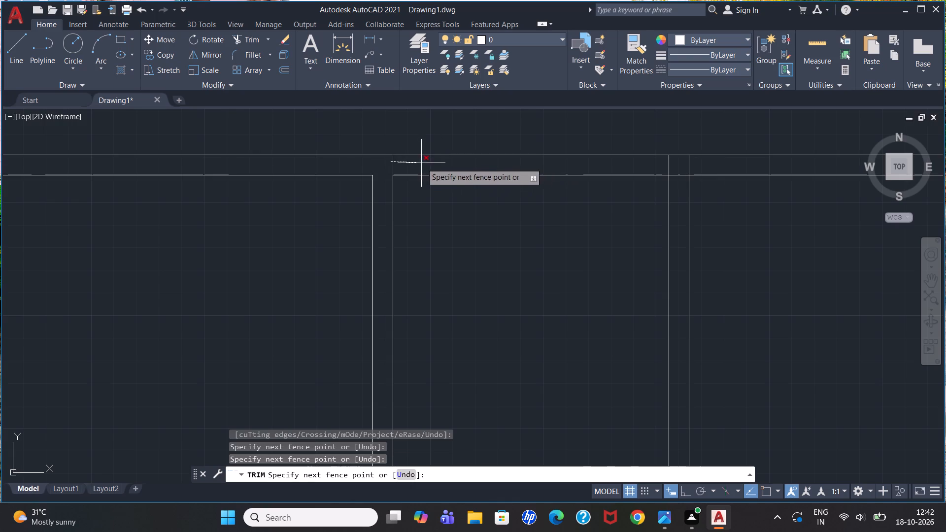
pyautogui.click(714, 169)
pyautogui.click(681, 174)
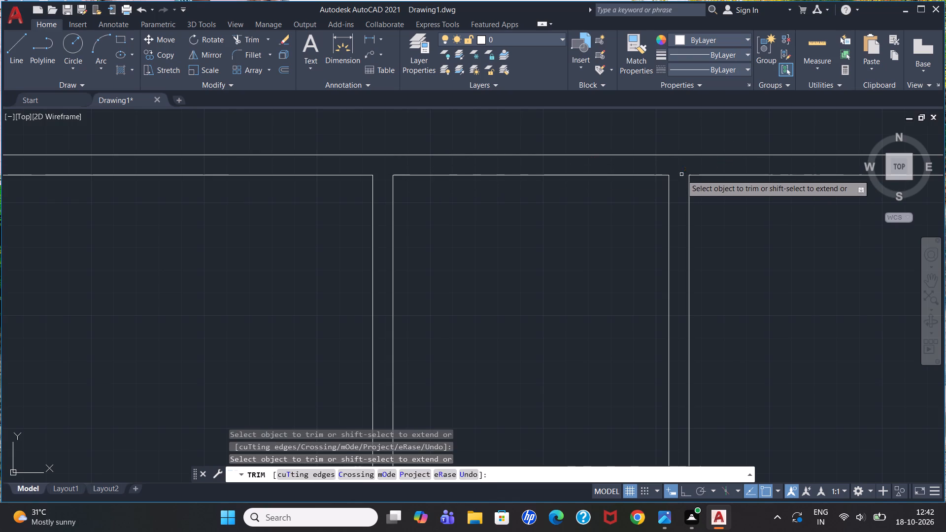
# Trim the overlapping inner wall lines at the plan's top-left and top-right outer corners.
pyautogui.scroll(-3, 667, 138)
pyautogui.scroll(2, 516, 157)
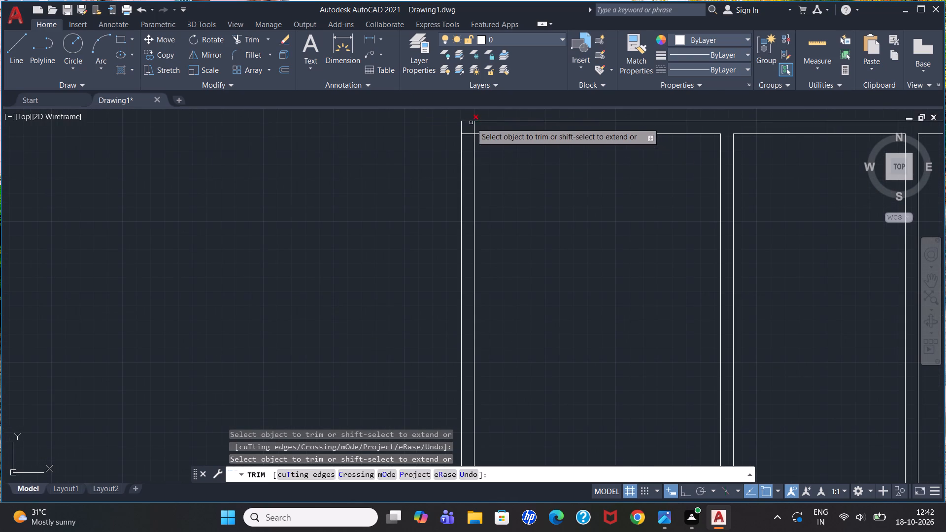
pyautogui.click(472, 129)
pyautogui.click(478, 129)
pyautogui.click(470, 133)
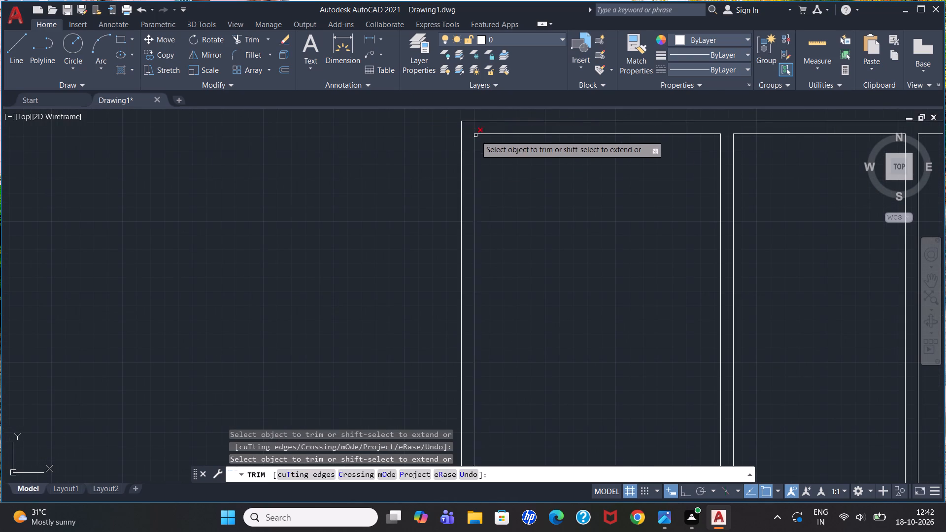
pyautogui.scroll(-3, 437, 264)
pyautogui.scroll(3, 602, 214)
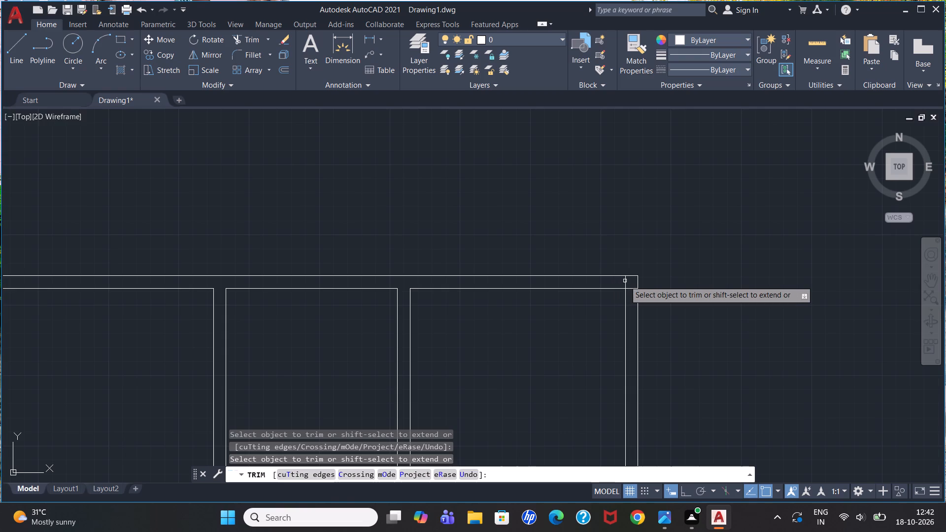
pyautogui.click(625, 281)
pyautogui.click(631, 290)
pyautogui.scroll(-2, 577, 237)
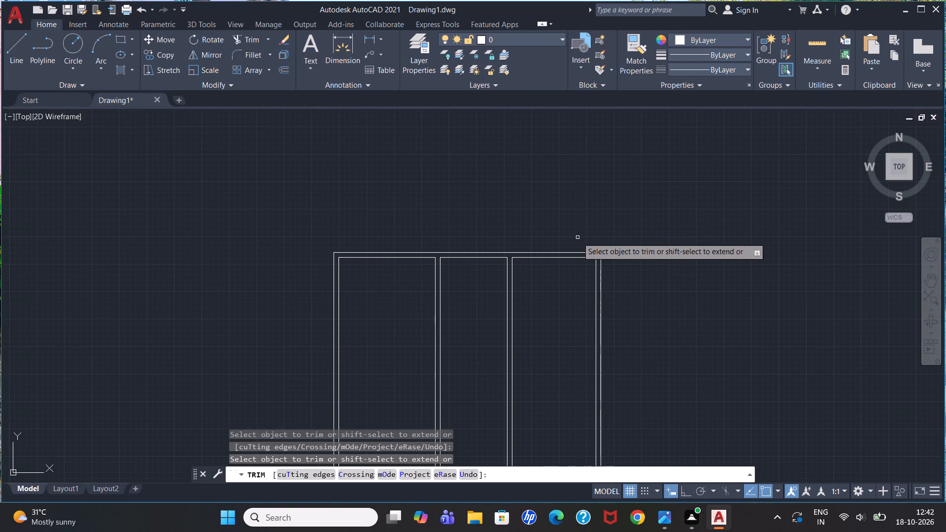
pyautogui.press('Escape')
# Offset the top wall's inner line 12'6" downward in each of the three bays.
pyautogui.scroll(1, 353, 311)
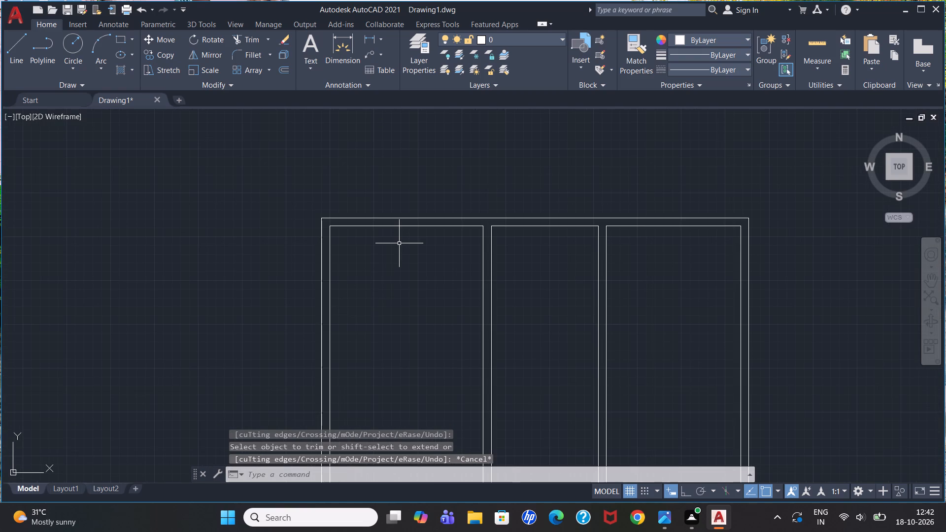
pyautogui.press('o')
pyautogui.press('Return')
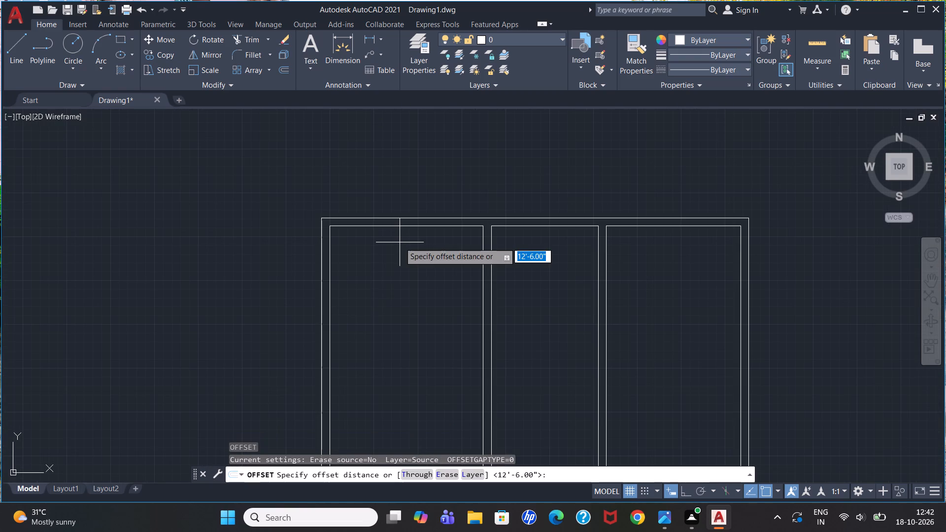
pyautogui.write("12'6")
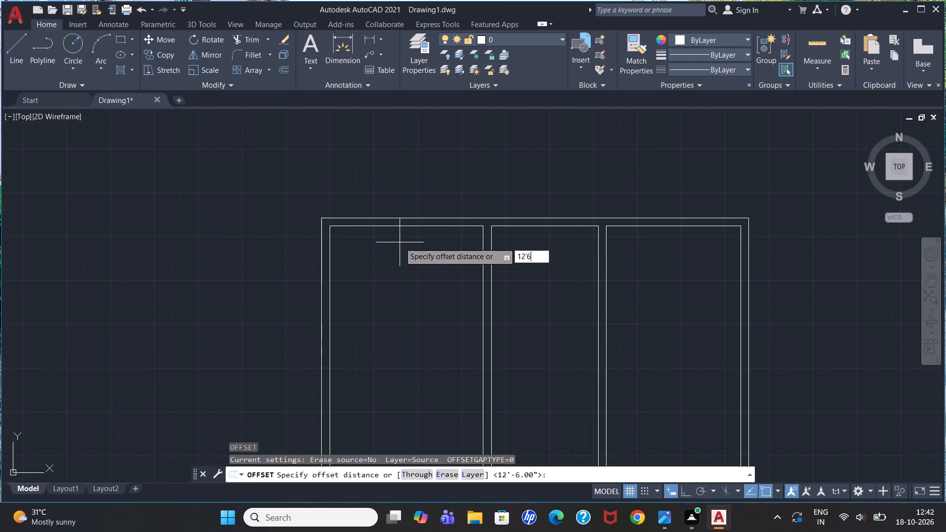
pyautogui.hotkey('shift', '"')
pyautogui.press('Return')
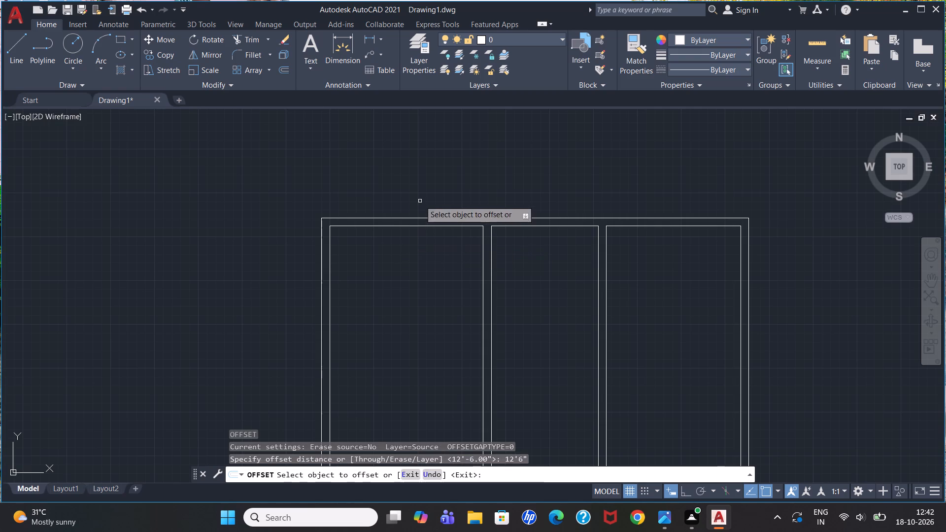
pyautogui.click(414, 226)
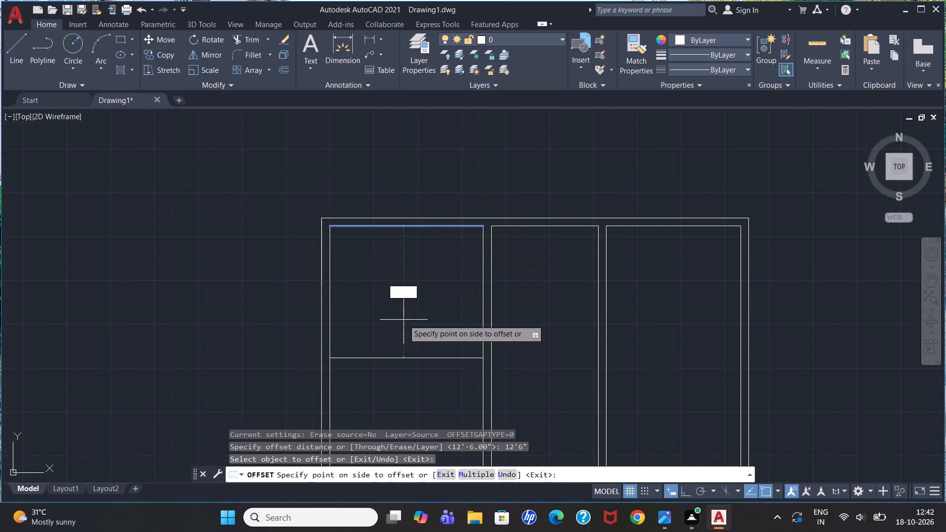
pyautogui.click(404, 320)
pyautogui.scroll(-1, 403, 305)
pyautogui.scroll(2, 399, 326)
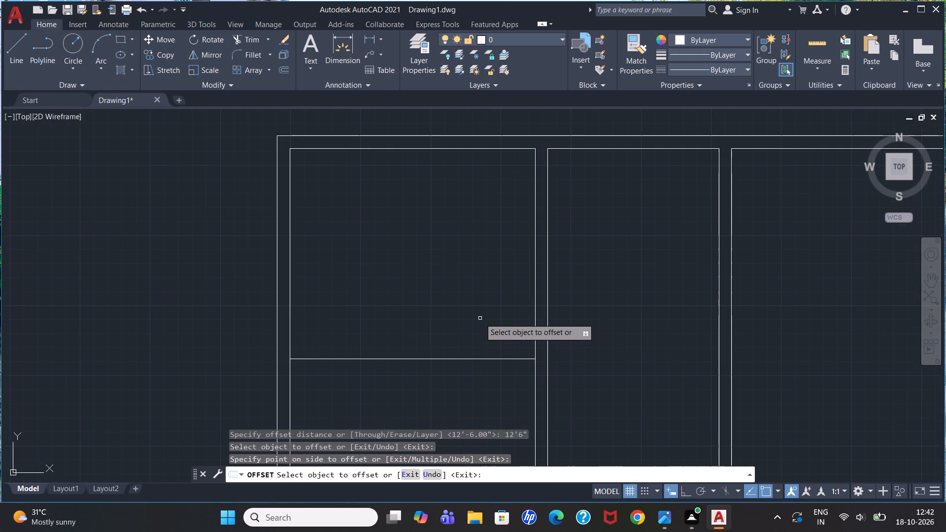
pyautogui.click(620, 150)
pyautogui.click(625, 283)
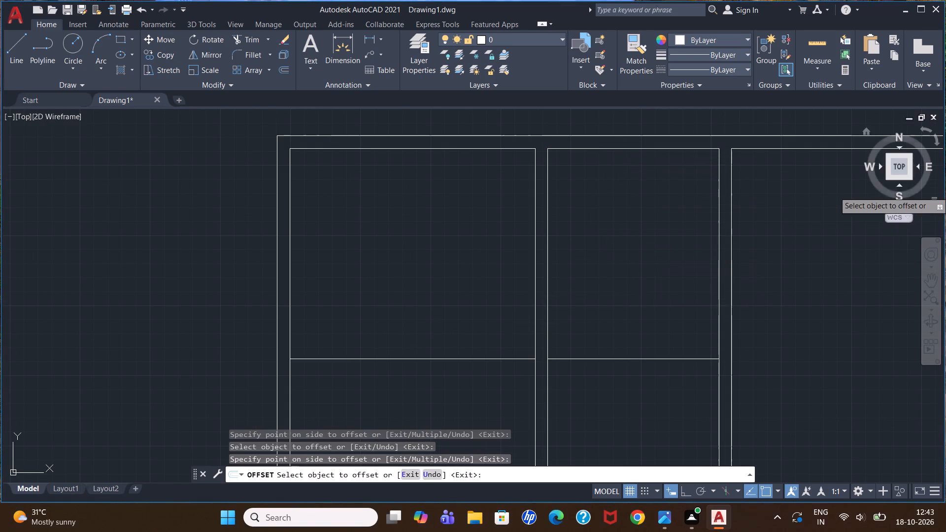
pyautogui.scroll(-1, 875, 179)
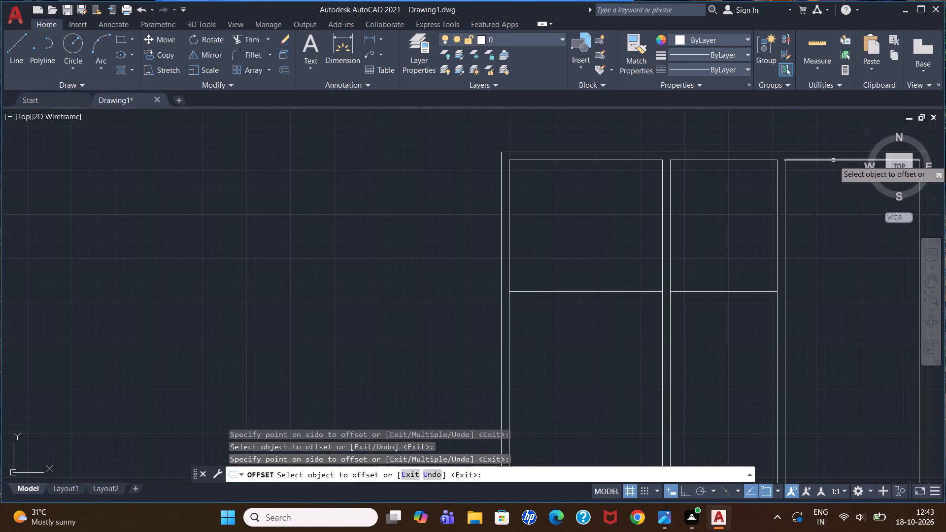
pyautogui.click(833, 160)
pyautogui.click(840, 239)
pyautogui.scroll(-2, 522, 214)
pyautogui.scroll(2, 625, 206)
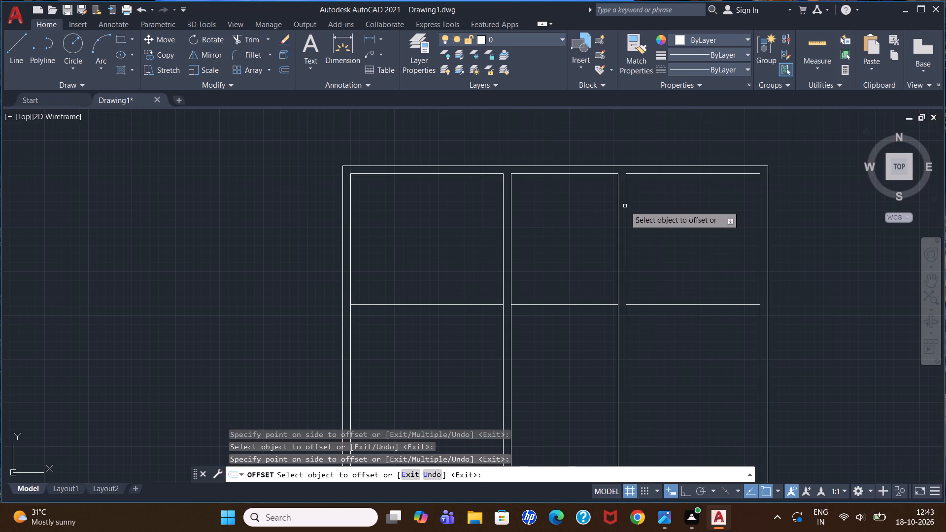
pyautogui.press('Escape')
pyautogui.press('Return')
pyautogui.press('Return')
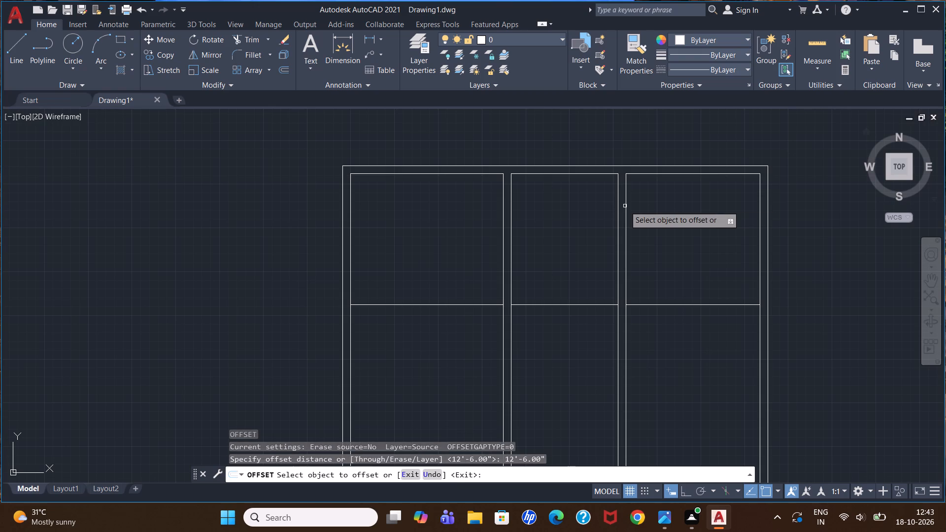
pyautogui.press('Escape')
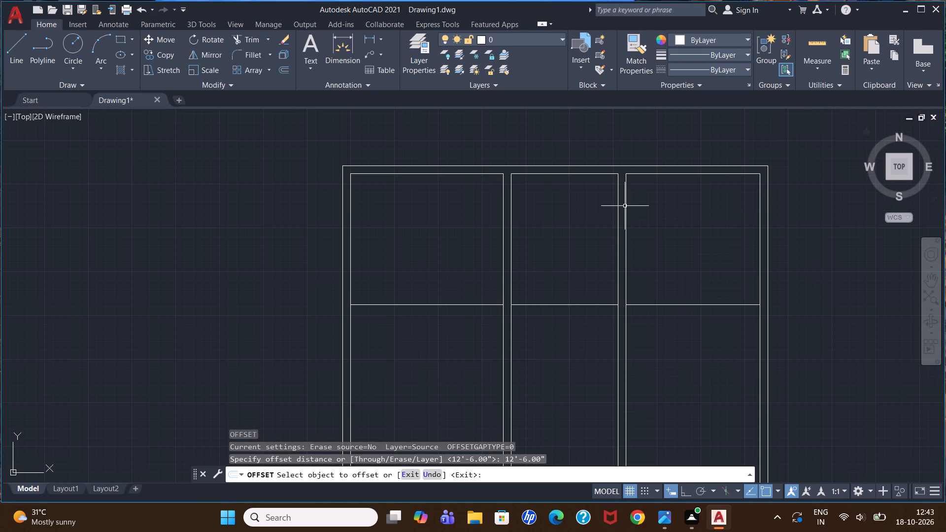
# Offset the new horizontal line in each of the three bays 9" downward to form the horizontal partition's thickness.
pyautogui.press('o')
pyautogui.press('Return')
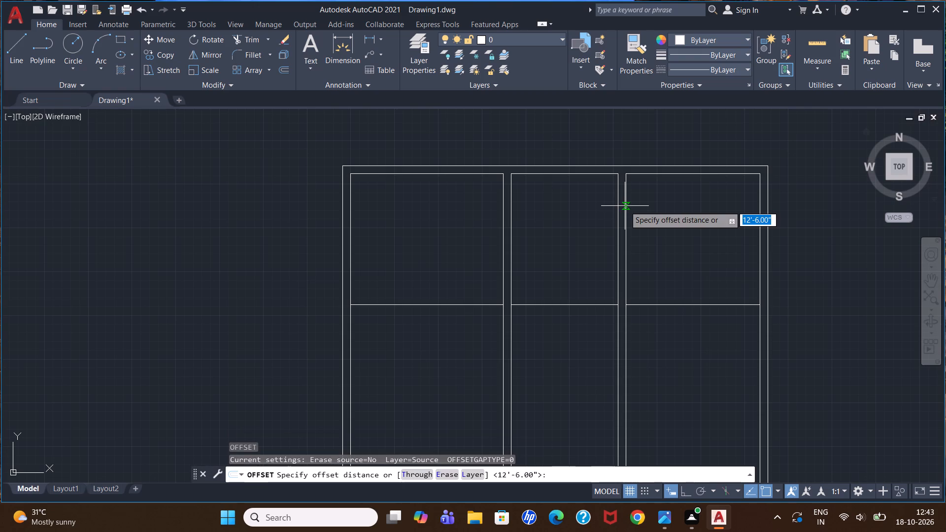
pyautogui.write('9"')
pyautogui.press('Return')
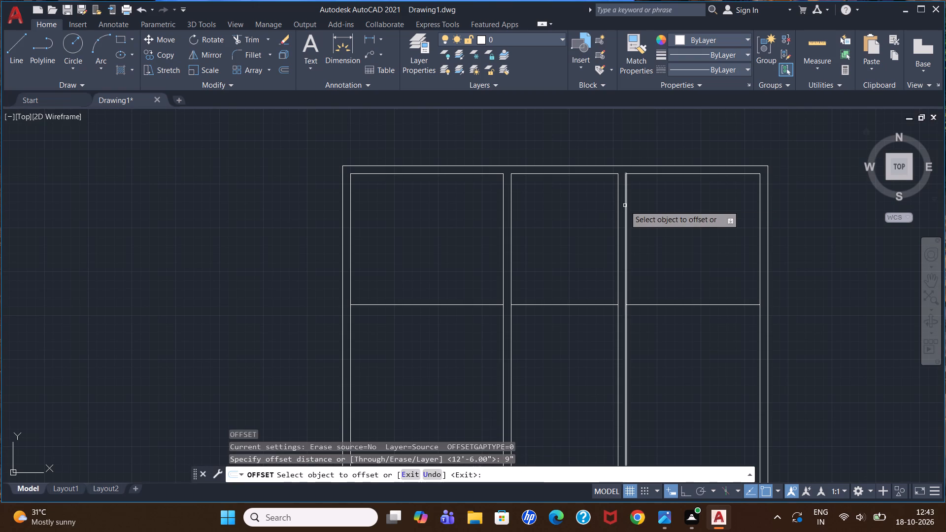
pyautogui.click(427, 304)
pyautogui.click(430, 332)
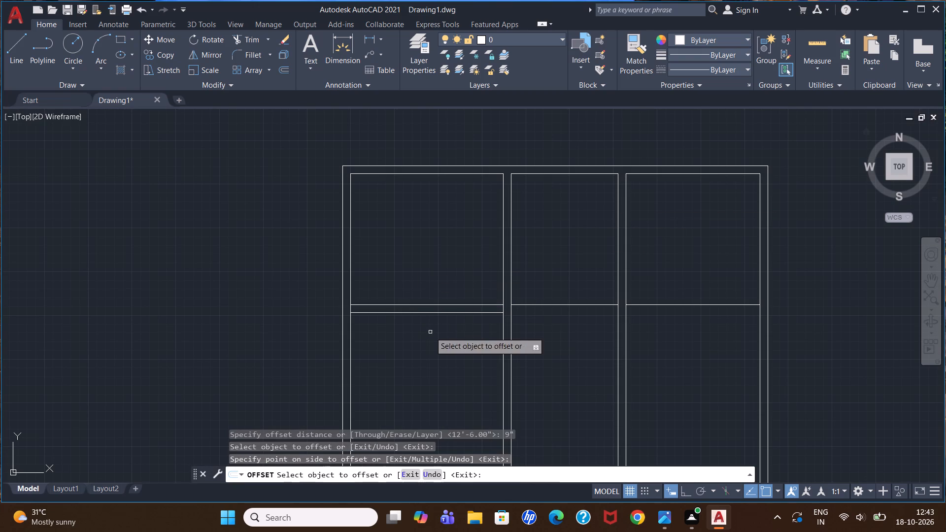
pyautogui.click(534, 305)
pyautogui.click(536, 329)
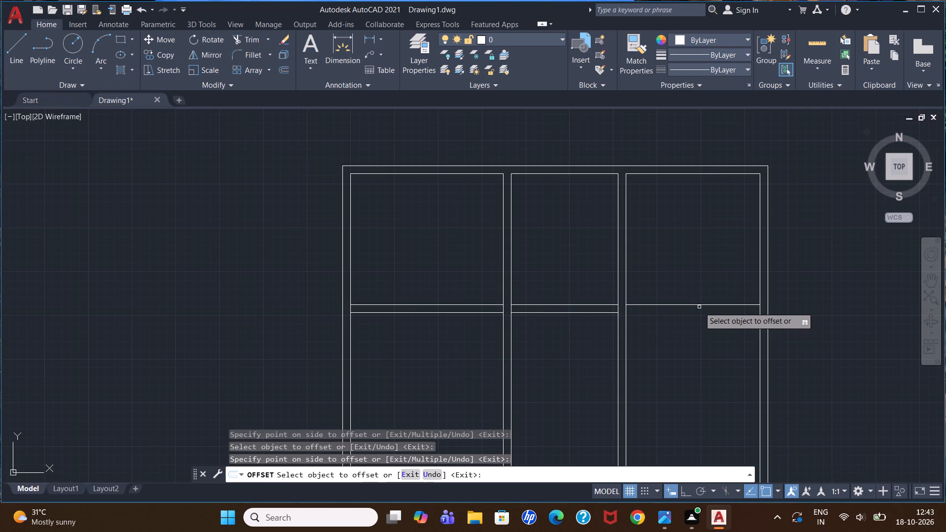
pyautogui.click(700, 301)
pyautogui.click(703, 303)
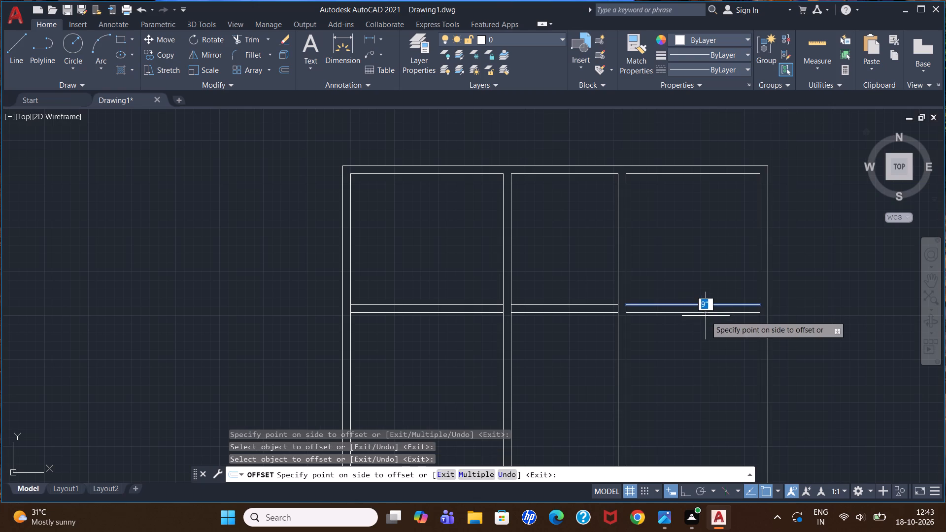
pyautogui.click(706, 320)
pyautogui.press('Escape')
pyautogui.press('Escape')
pyautogui.press('Escape')
pyautogui.press('Escape')
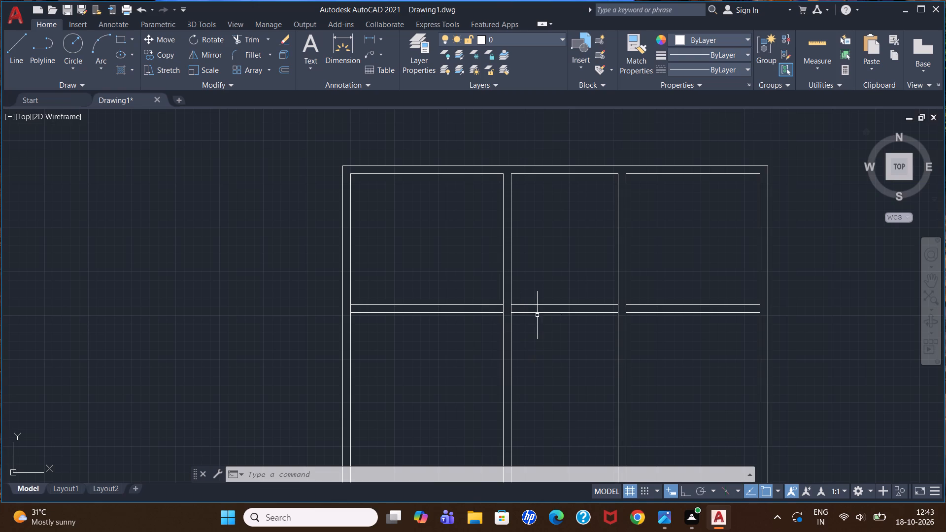
# Trim the vertical wall lines inside the 9" horizontal partition at both outer walls and both vertical partitions, opening the junctions.
pyautogui.scroll(-3, 538, 307)
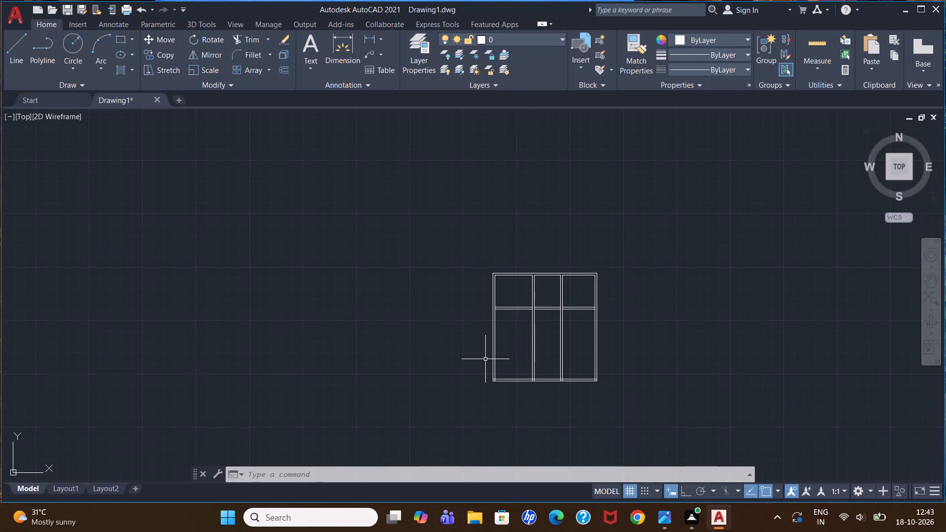
pyautogui.scroll(3, 485, 359)
pyautogui.scroll(-2, 525, 318)
pyautogui.scroll(1, 690, 319)
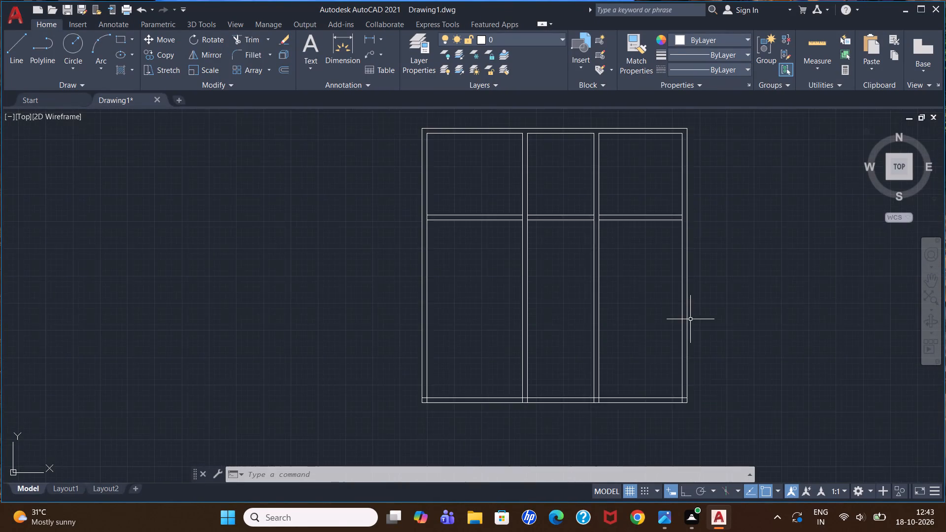
pyautogui.scroll(1, 690, 319)
pyautogui.write('tr')
pyautogui.press('Return')
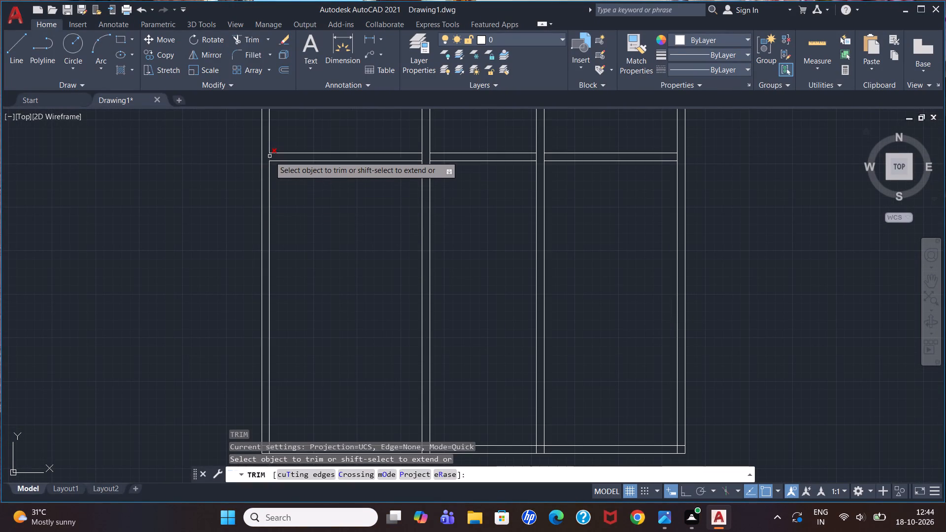
pyautogui.click(270, 156)
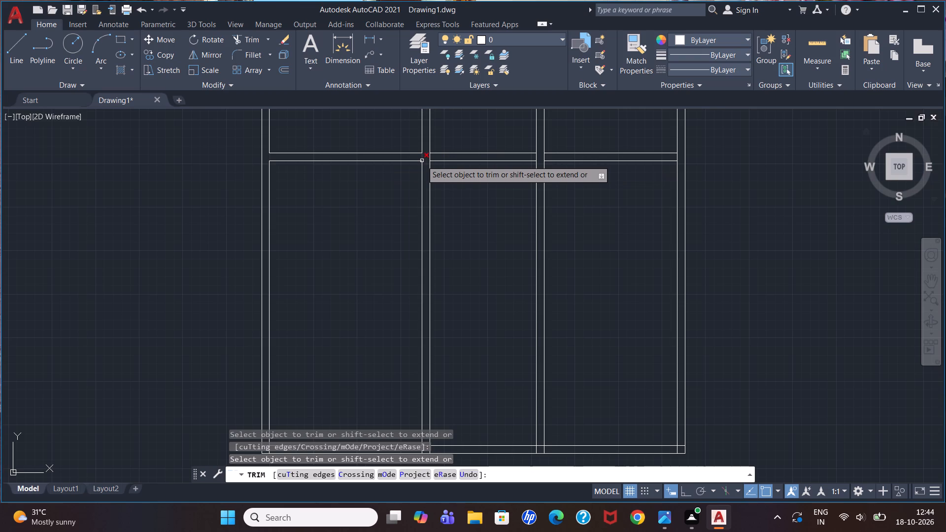
pyautogui.click(422, 161)
pyautogui.click(431, 157)
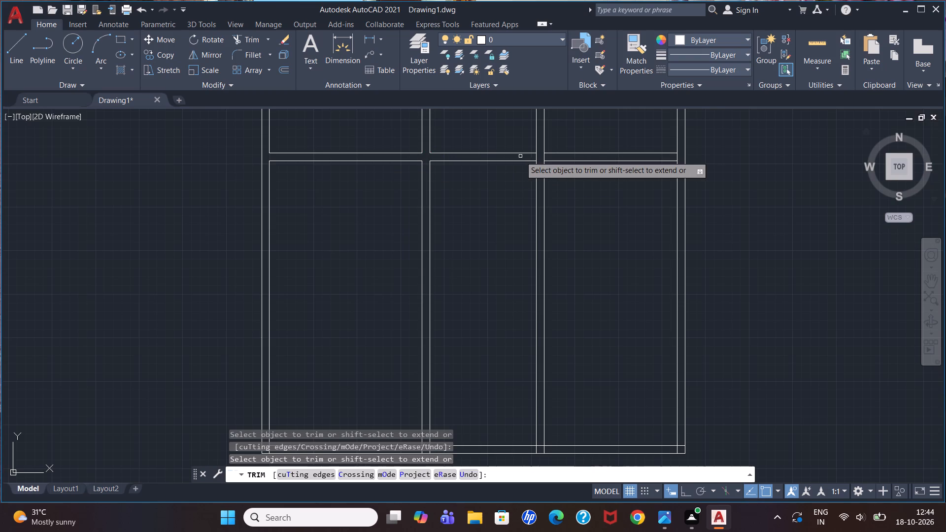
pyautogui.click(535, 155)
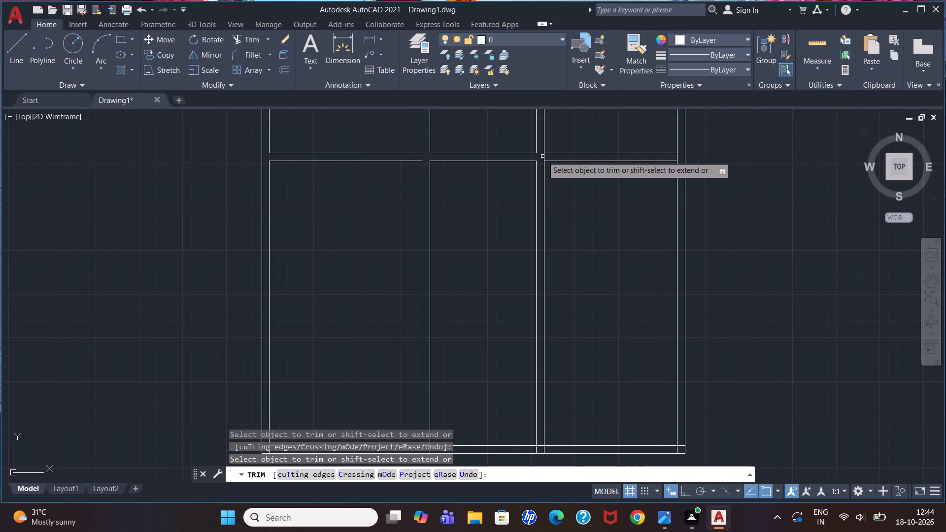
pyautogui.click(542, 156)
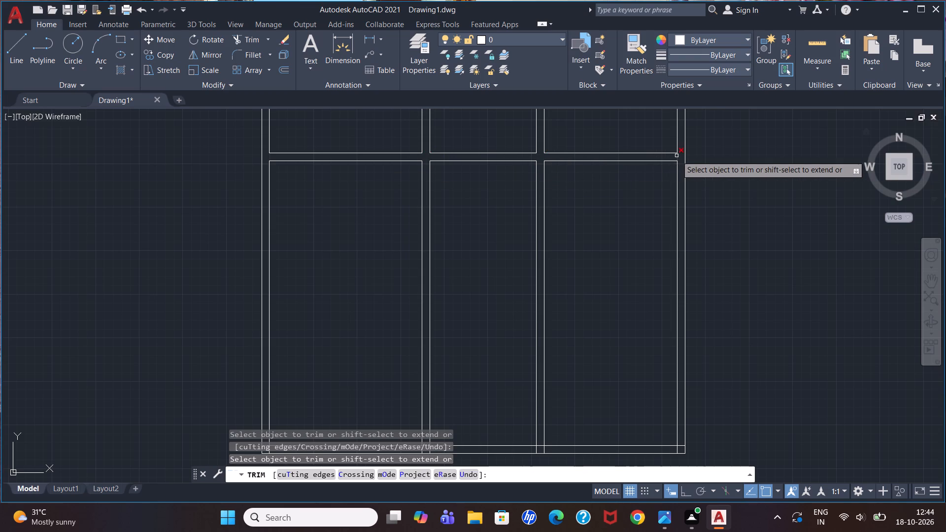
pyautogui.click(676, 156)
pyautogui.press('Escape')
pyautogui.press('Escape')
pyautogui.press('Escape')
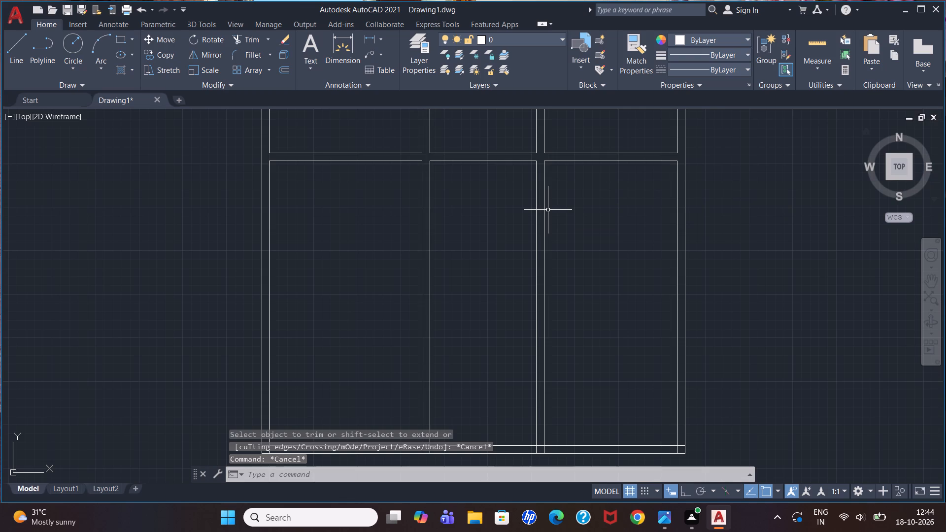
# Trim away both vertical partitions between the horizontal partition and the bottom wall using a fence across their four lines.
pyautogui.write('tr')
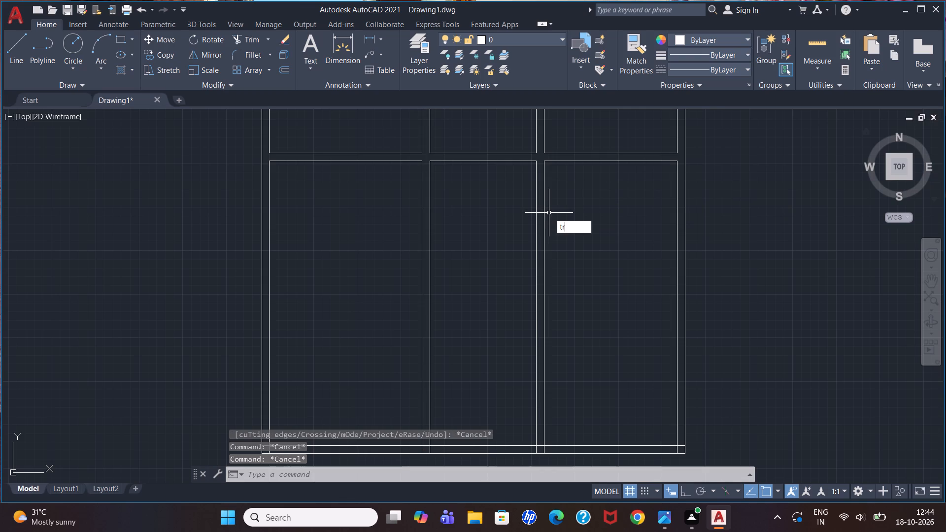
pyautogui.press('Return')
pyautogui.click(375, 275)
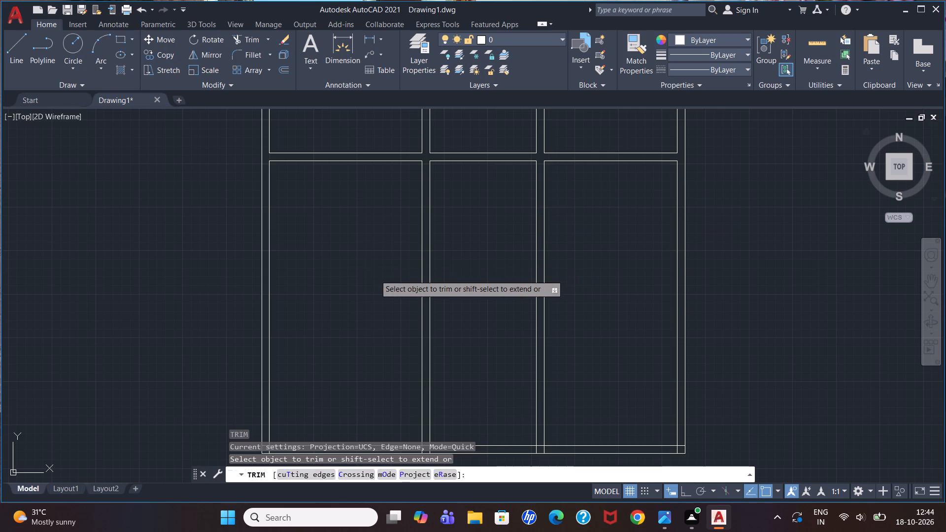
pyautogui.click(576, 264)
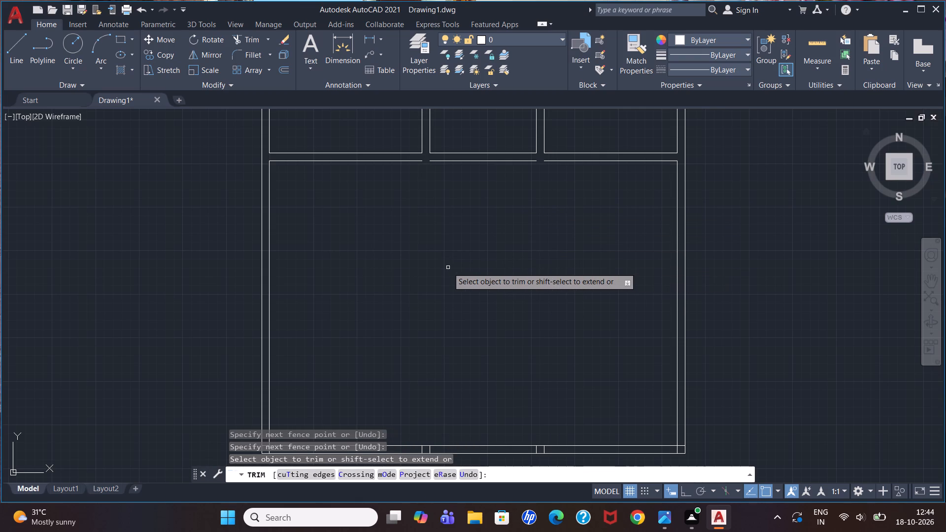
pyautogui.press('Escape')
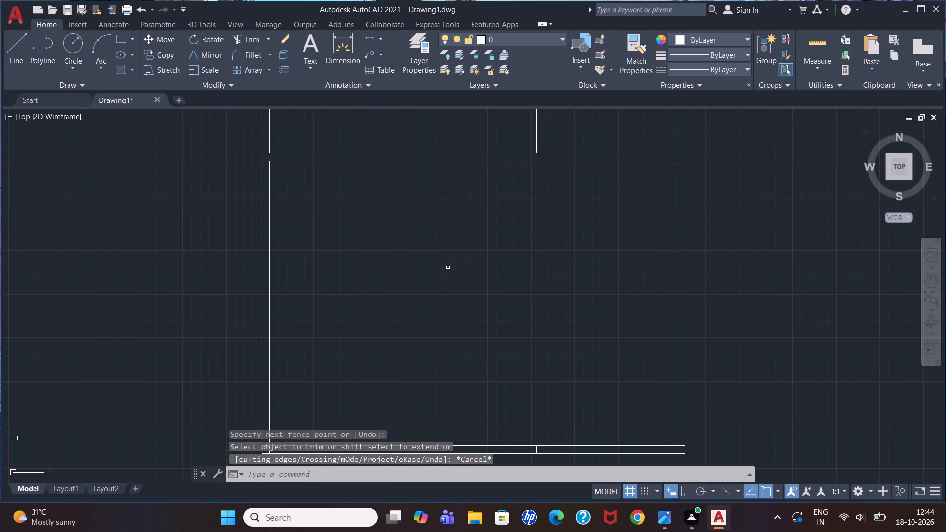
# Join the left and middle segments of the horizontal partition's lower face into one line.
pyautogui.write('join')
pyautogui.press('Return')
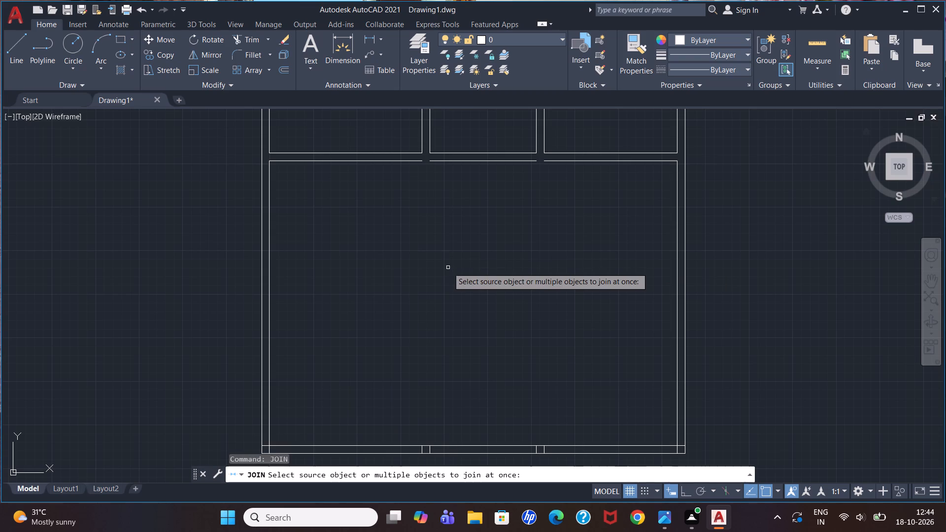
pyautogui.click(478, 161)
pyautogui.click(391, 164)
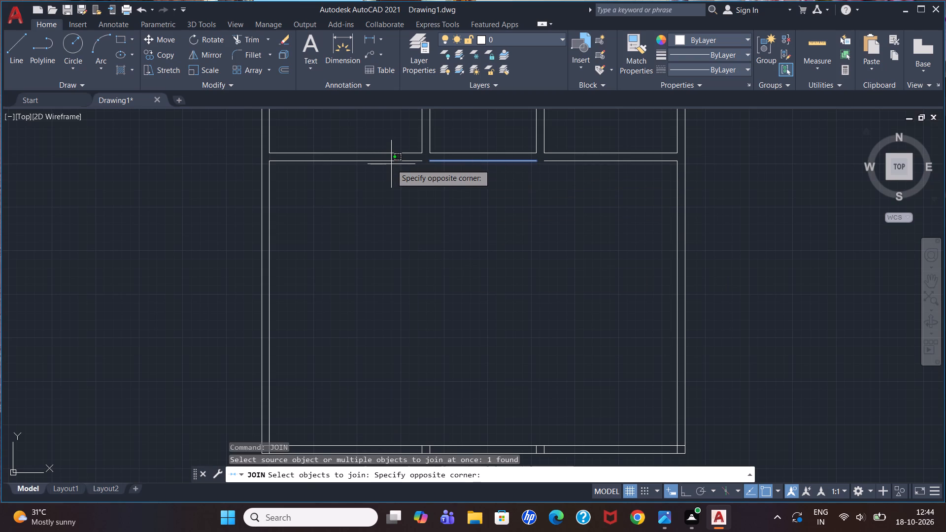
pyautogui.click(394, 161)
pyautogui.click(401, 160)
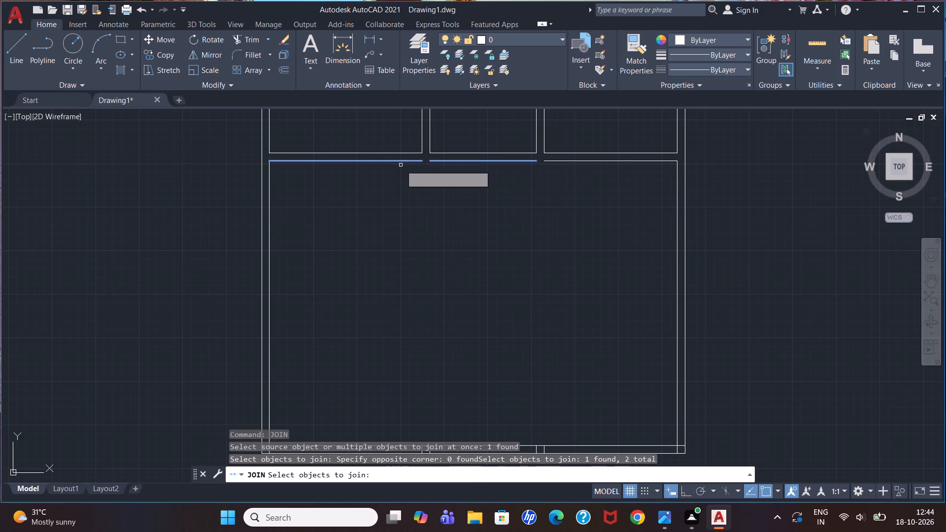
pyautogui.press('Return')
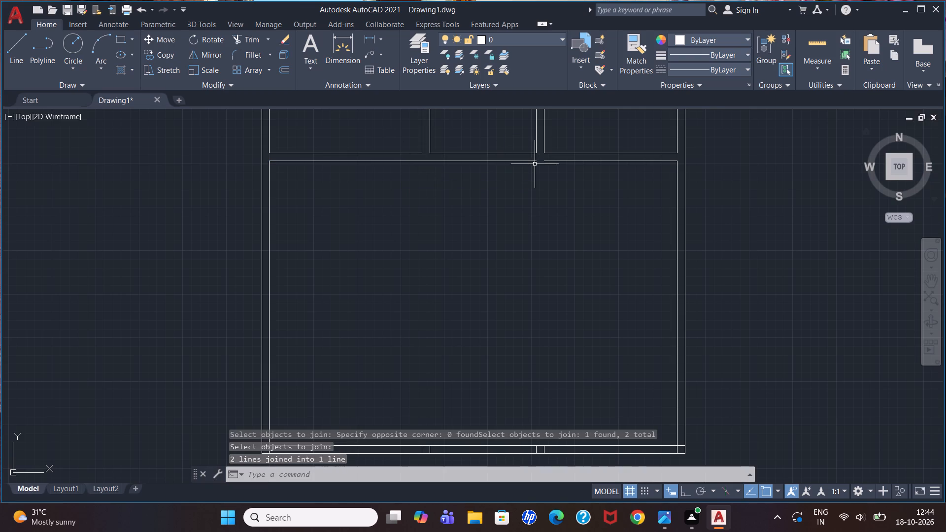
# Join the lengthened lower-face line of the horizontal partition with its remaining right segment into one continuous line.
pyautogui.press('Return')
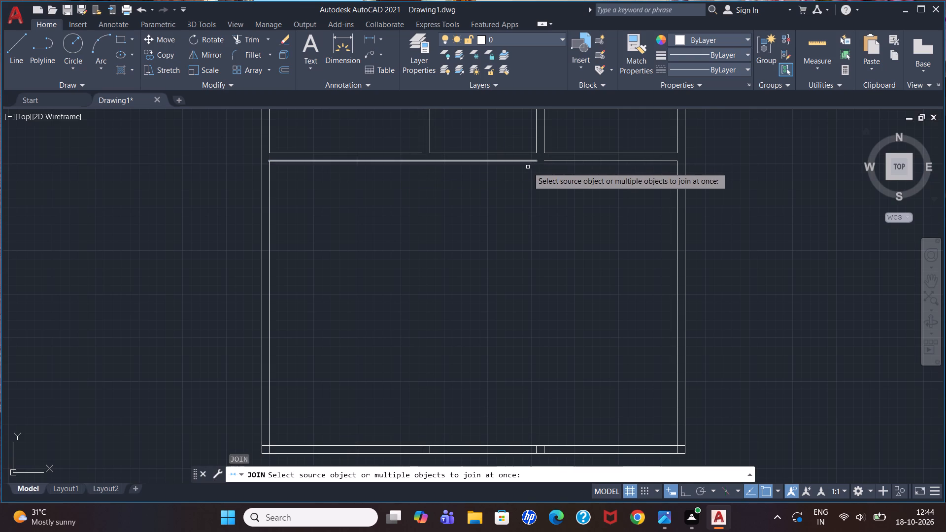
pyautogui.click(525, 164)
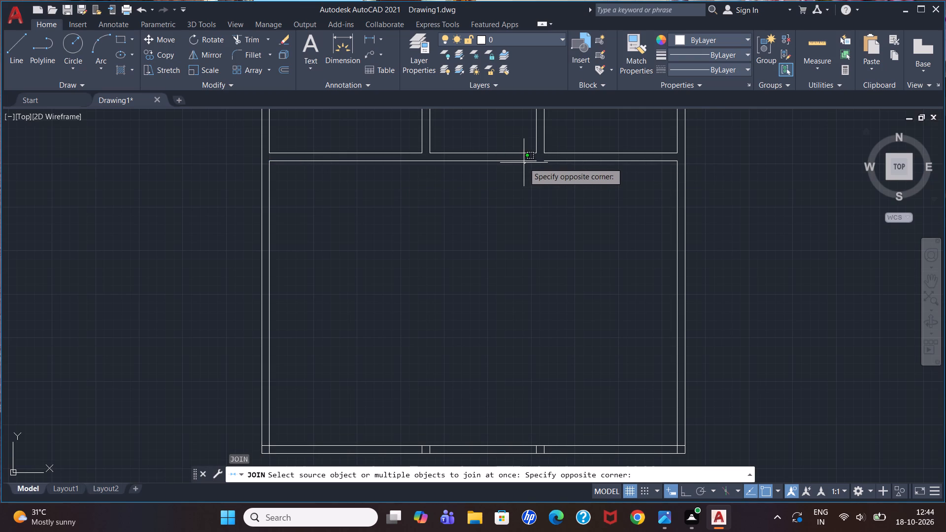
pyautogui.click(524, 163)
pyautogui.click(527, 162)
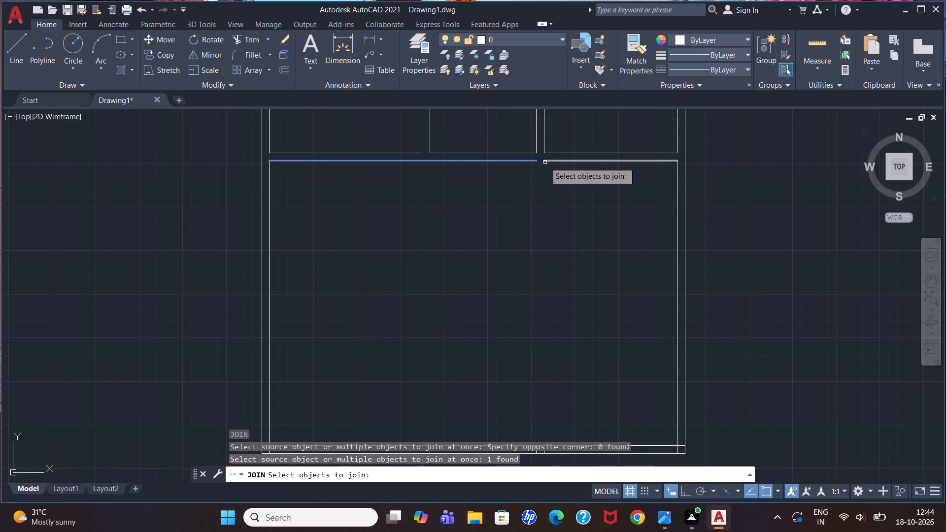
pyautogui.click(547, 162)
pyautogui.press('Return')
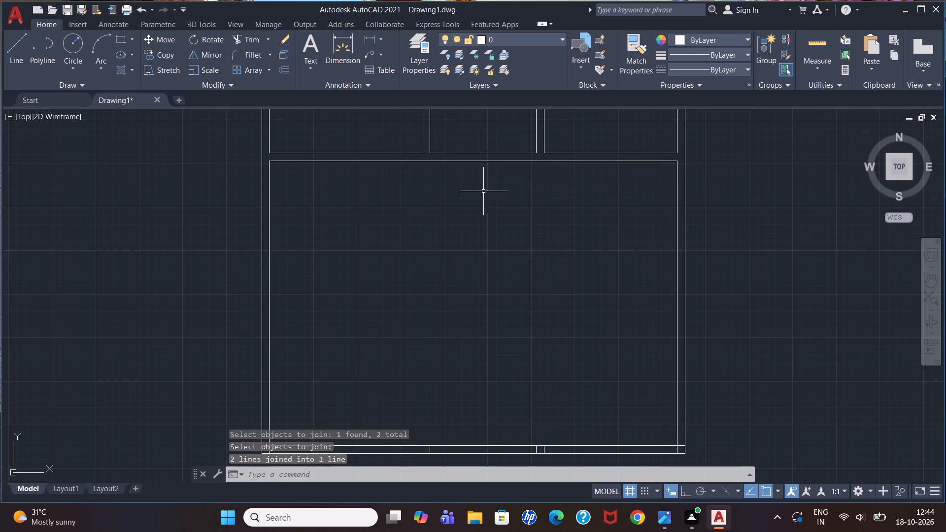
pyautogui.press('Escape')
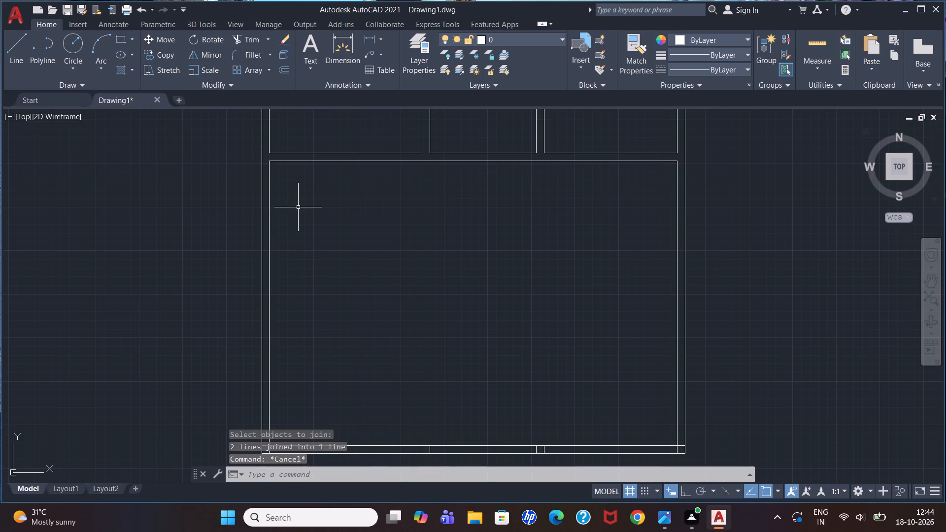
# Offset the joined lower face of the horizontal partition 13' downward to place a second horizontal partition line.
pyautogui.scroll(-1, 325, 219)
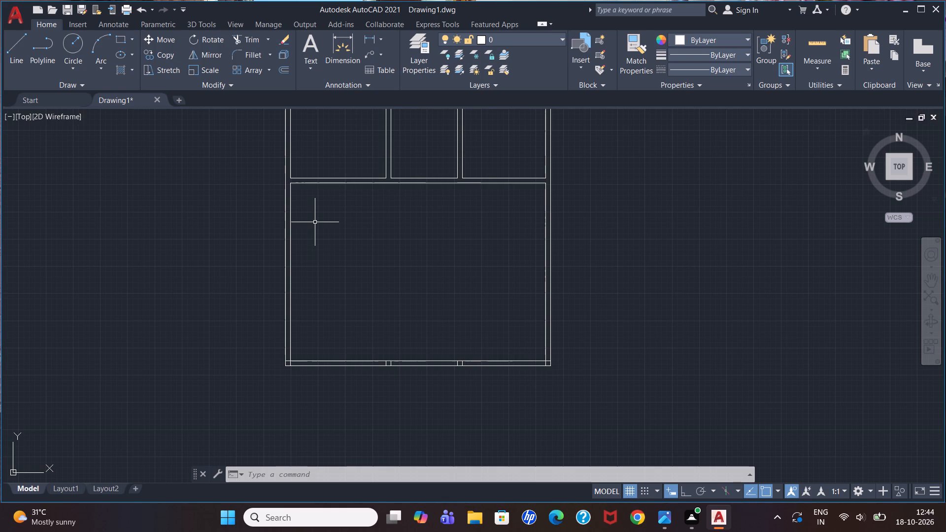
pyautogui.press('o')
pyautogui.press('Return')
pyautogui.write("13'")
pyautogui.press('Return')
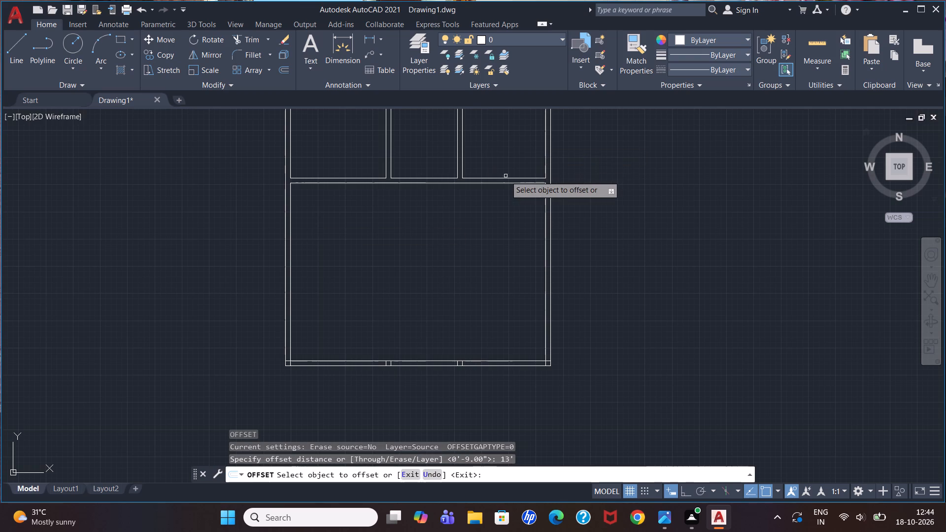
pyautogui.click(500, 183)
pyautogui.click(501, 223)
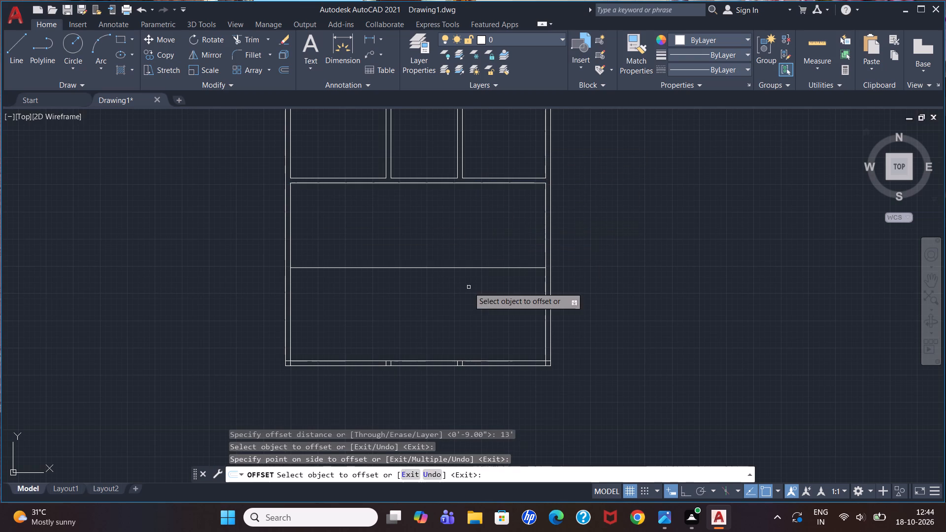
pyautogui.press('Escape')
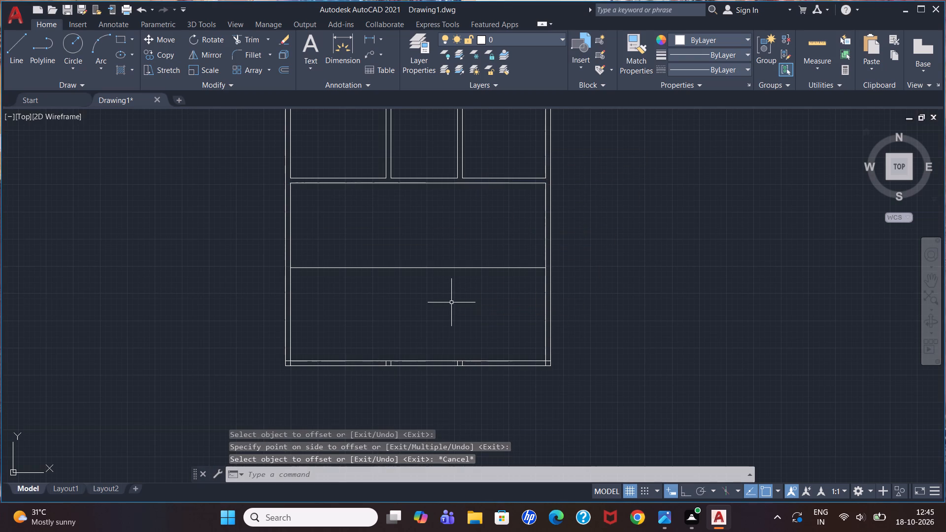
# Offset the new horizontal line 9" downward to form the second horizontal partition's thickness.
pyautogui.press('Return')
pyautogui.write('9"')
pyautogui.press('Return')
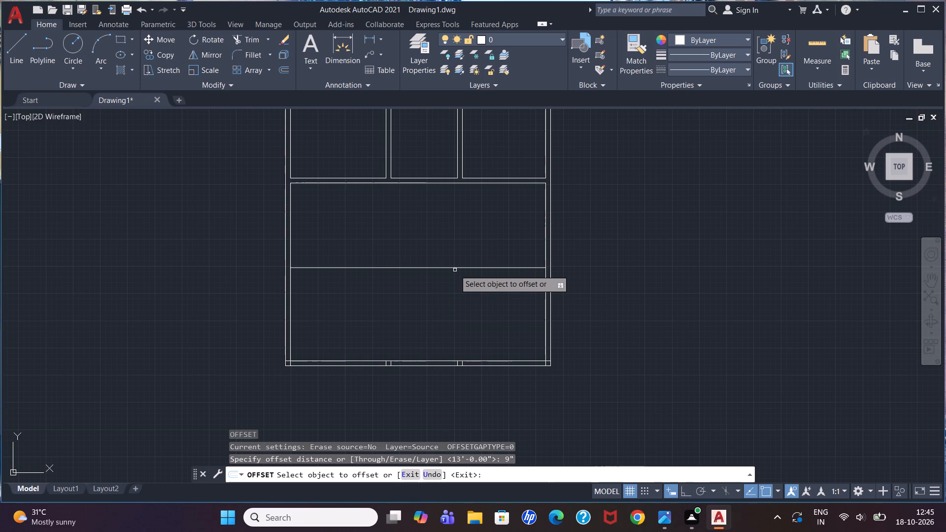
pyautogui.click(460, 267)
pyautogui.click(460, 299)
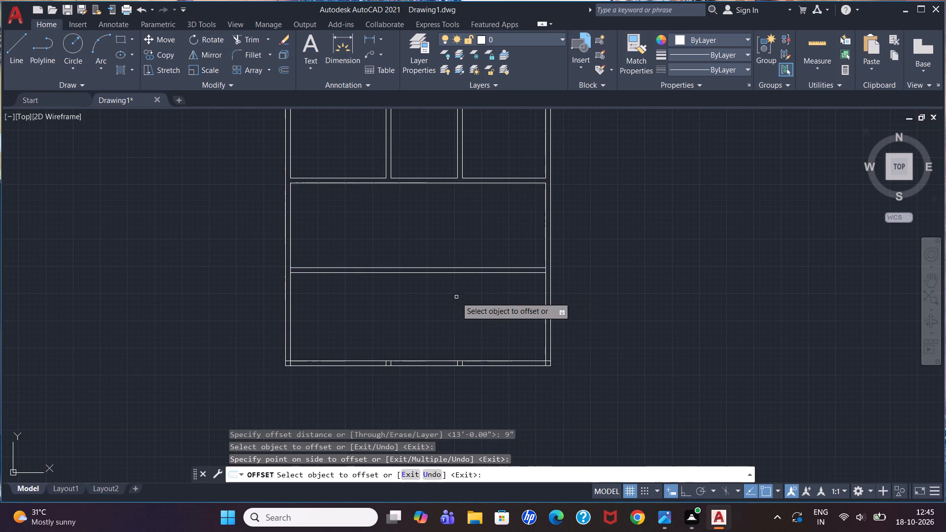
pyautogui.press('Escape')
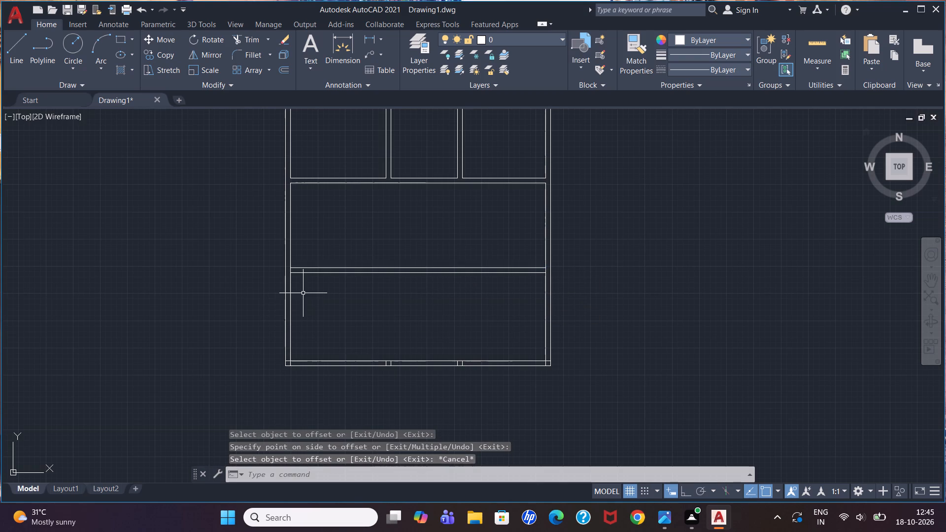
# Trim the left outer wall's inner line between the two faces of the second horizontal partition, opening the junction.
pyautogui.scroll(2, 294, 280)
pyautogui.write('tr')
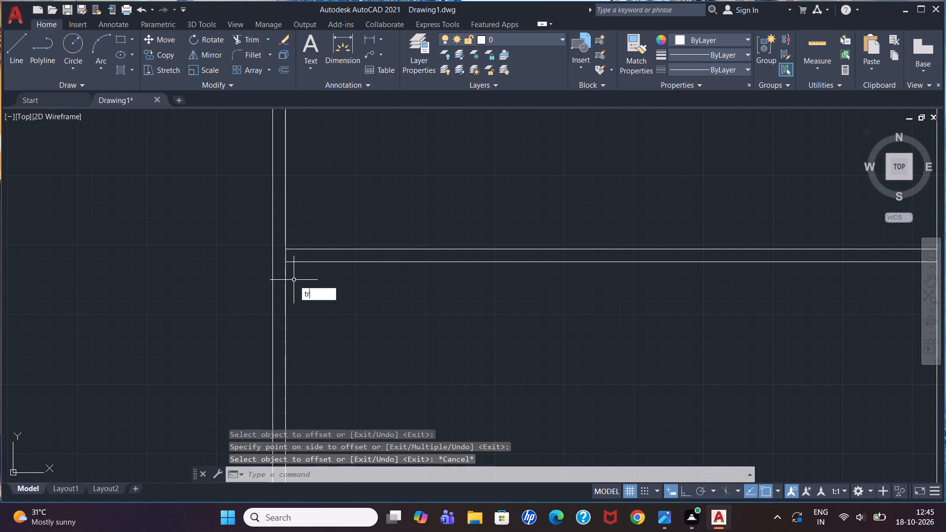
pyautogui.press('Return')
pyautogui.click(286, 257)
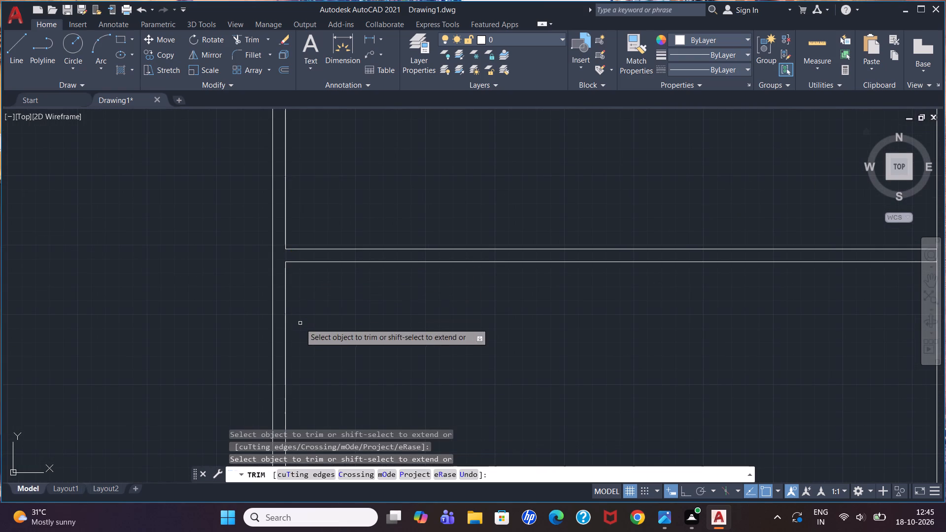
pyautogui.press('Escape')
# Start an Offset near the left outer wall below the second horizontal partition.
pyautogui.press('o')
pyautogui.press('Return')
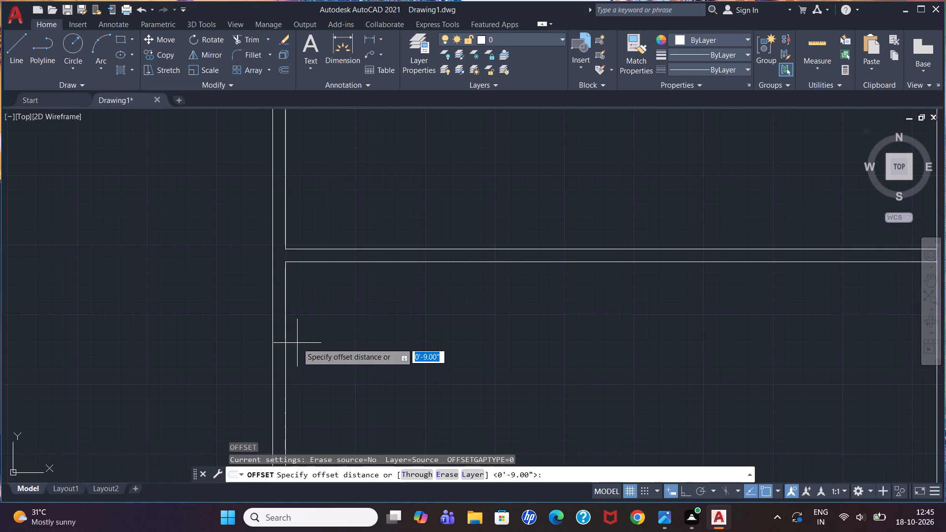
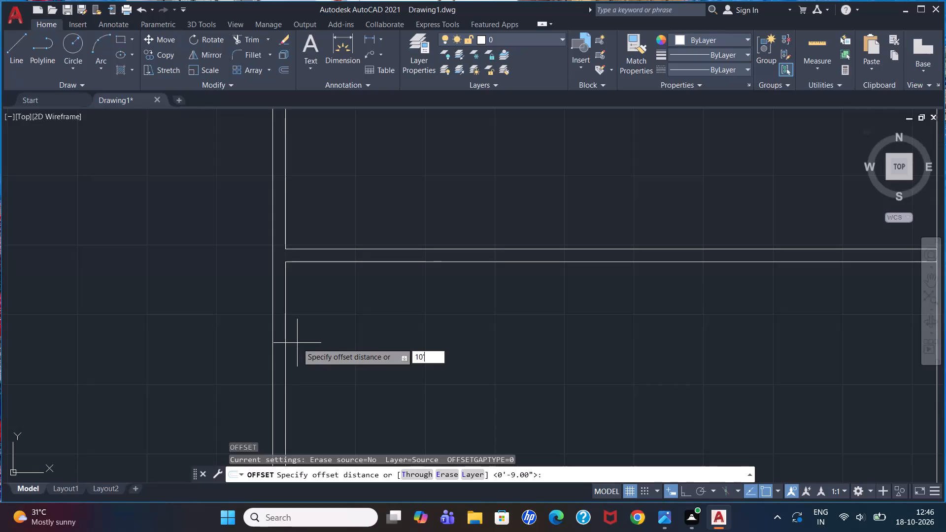
# Offset the left outer wall's inner line 10'3" inward below the second horizontal partition to place a vertical partition line.
pyautogui.press('Return')
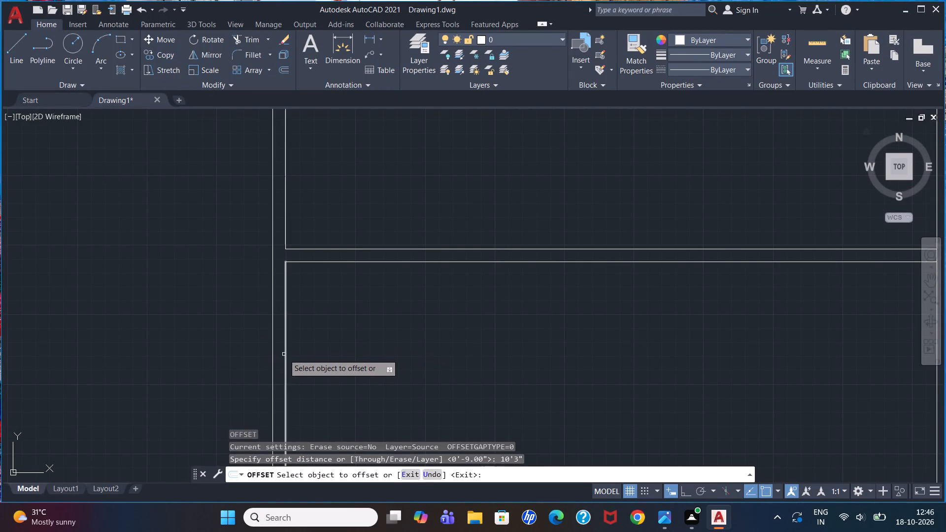
pyautogui.click(284, 354)
pyautogui.click(463, 367)
pyautogui.scroll(-2, 463, 367)
pyautogui.scroll(1, 469, 389)
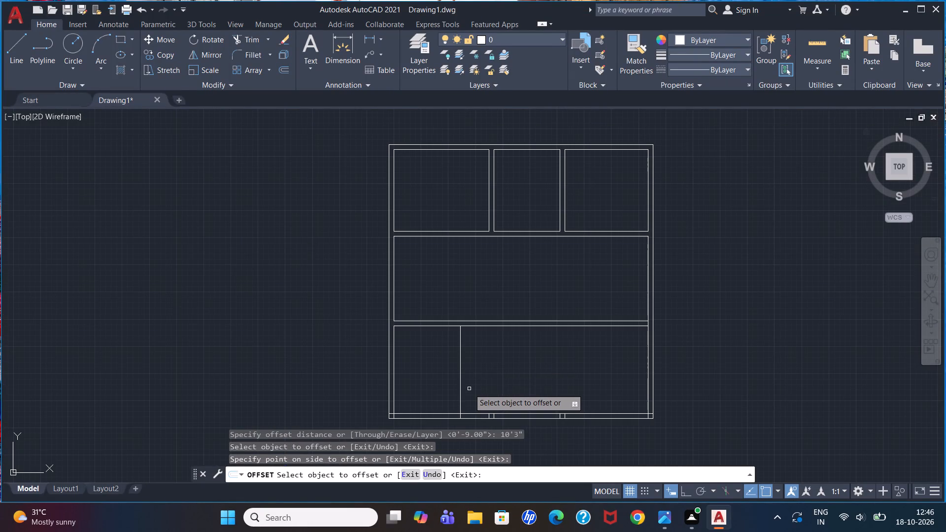
pyautogui.press('Escape')
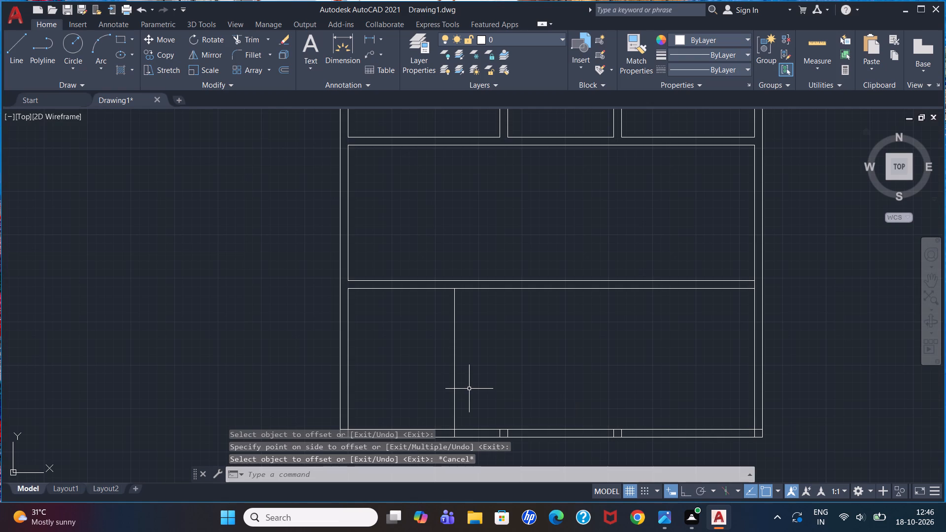
# Offset the new vertical partition line 9" to the right to form the partition's thickness in the bottom row.
pyautogui.press('o')
pyautogui.press('Return')
pyautogui.write('9"')
pyautogui.press('Return')
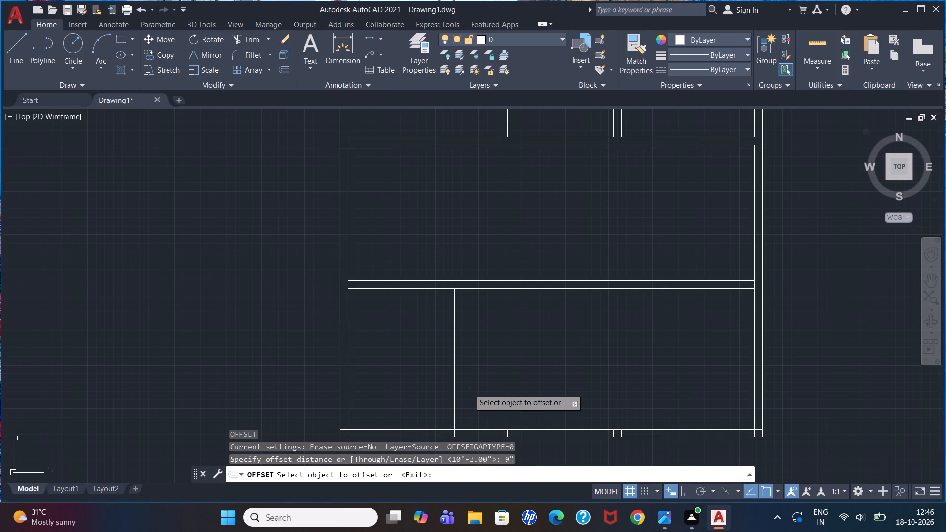
pyautogui.click(454, 365)
pyautogui.click(501, 367)
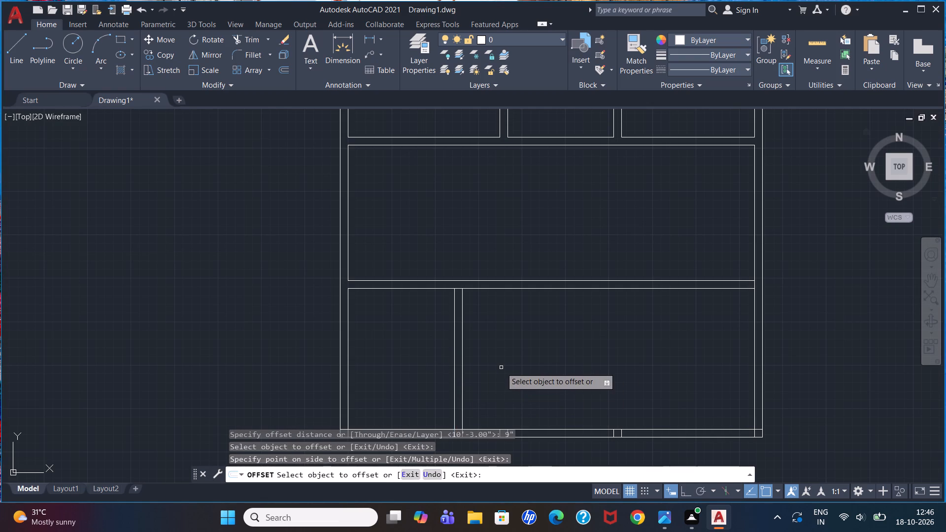
pyautogui.press('Escape')
pyautogui.press('Escape')
pyautogui.press('Escape')
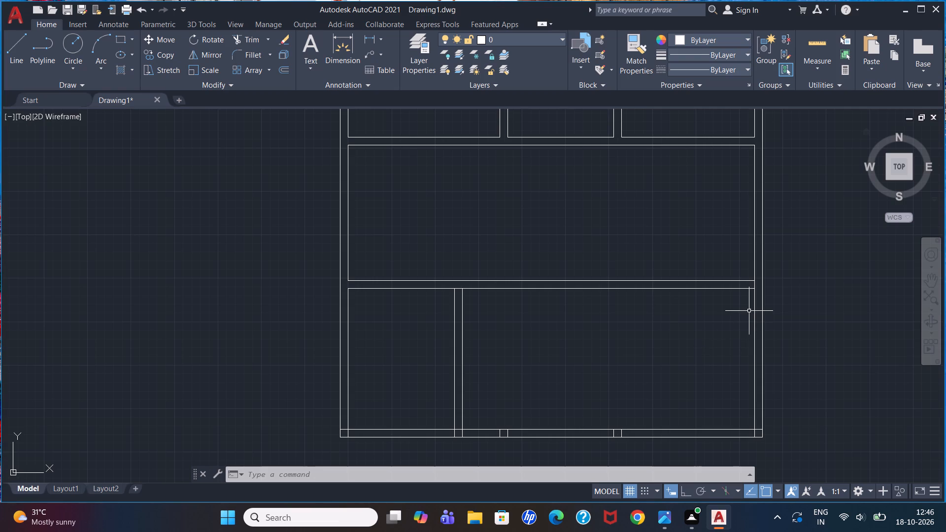
# Trim the right outer wall's inner line between the two faces of the second horizontal partition, opening the junction.
pyautogui.write('tr')
pyautogui.press('Return')
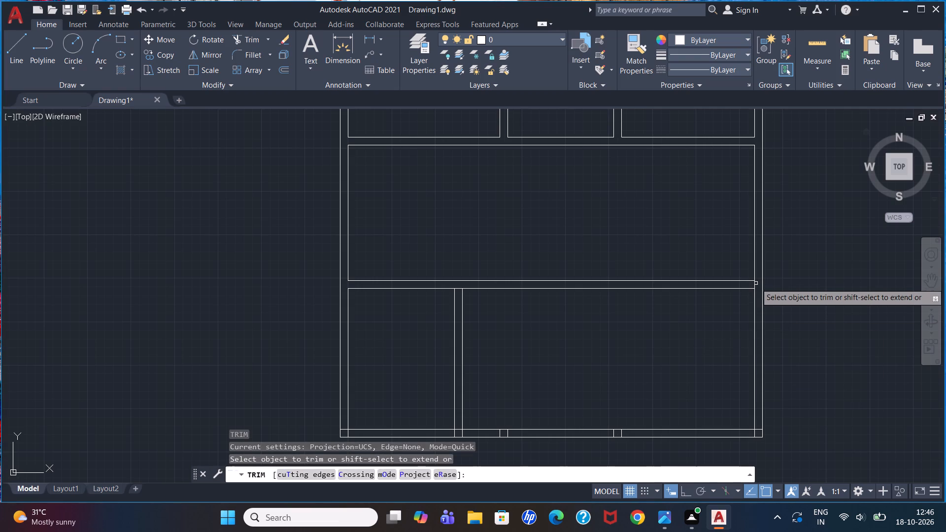
pyautogui.click(753, 285)
pyautogui.press('Escape')
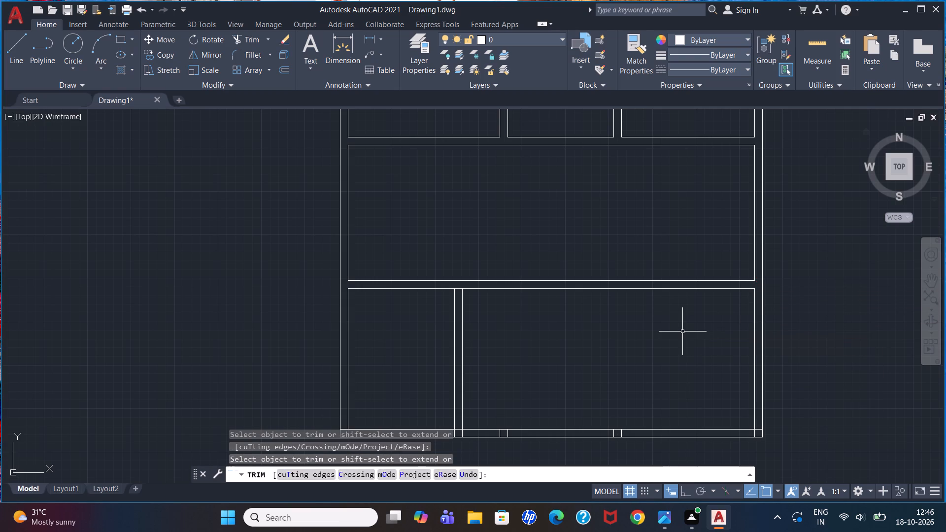
# Offset the right outer wall's inner line 17'9" inward below the second horizontal partition to place another vertical partition line.
pyautogui.press('o')
pyautogui.press('Return')
pyautogui.write('17\'9"')
pyautogui.press('Return')
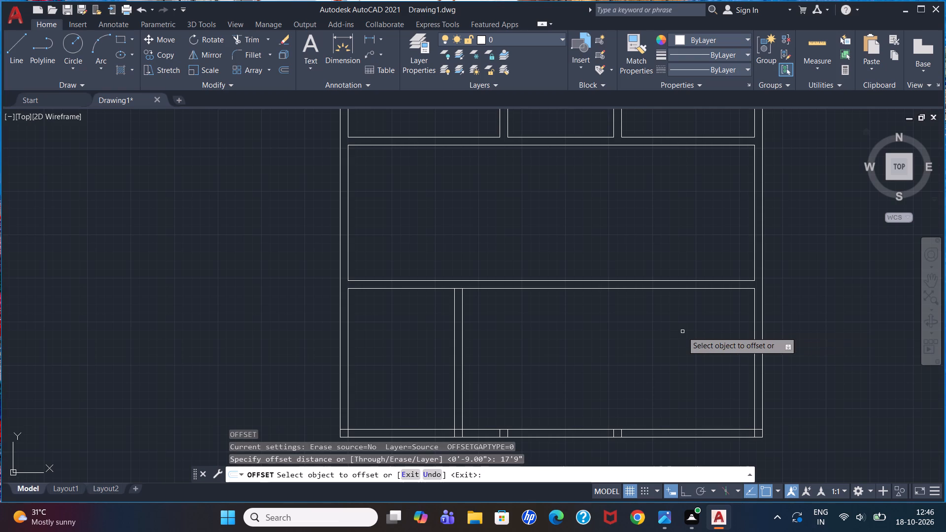
pyautogui.click(754, 335)
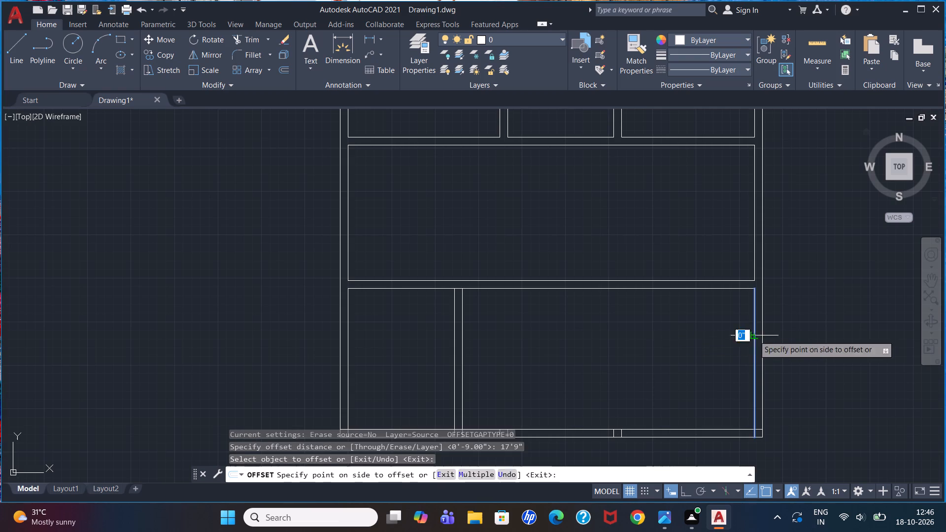
pyautogui.click(668, 341)
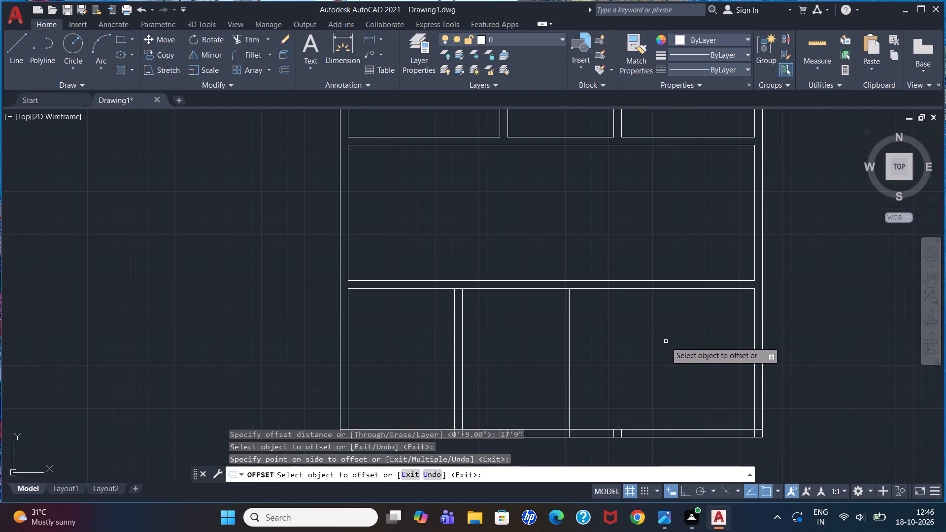
pyautogui.press('Return')
# Offset that second vertical line in the bottom row 9" to the left to form the partition's thickness.
pyautogui.press('Return')
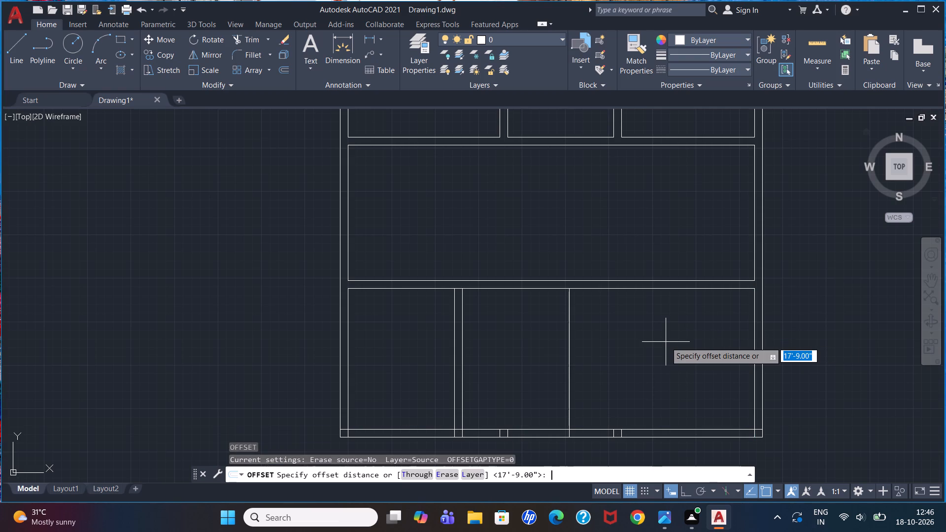
pyautogui.write('9"')
pyautogui.press('Return')
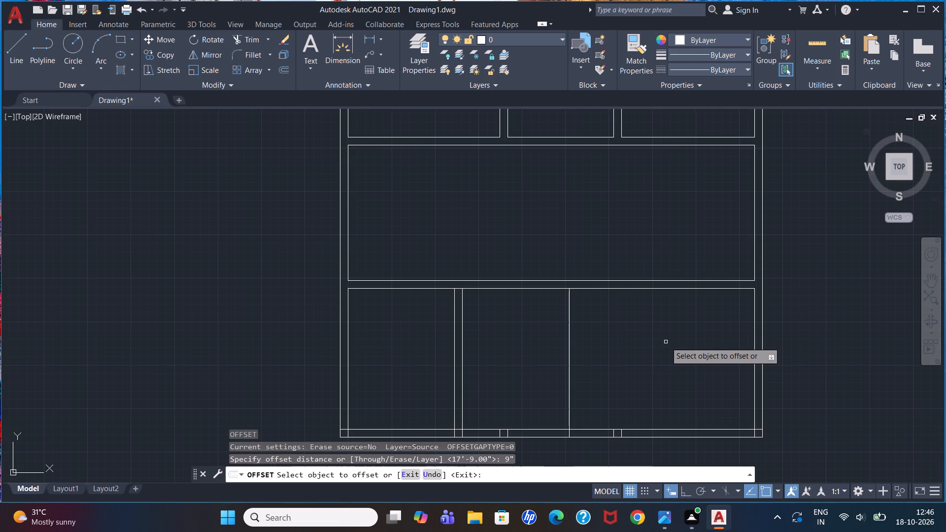
pyautogui.click(570, 341)
pyautogui.click(547, 342)
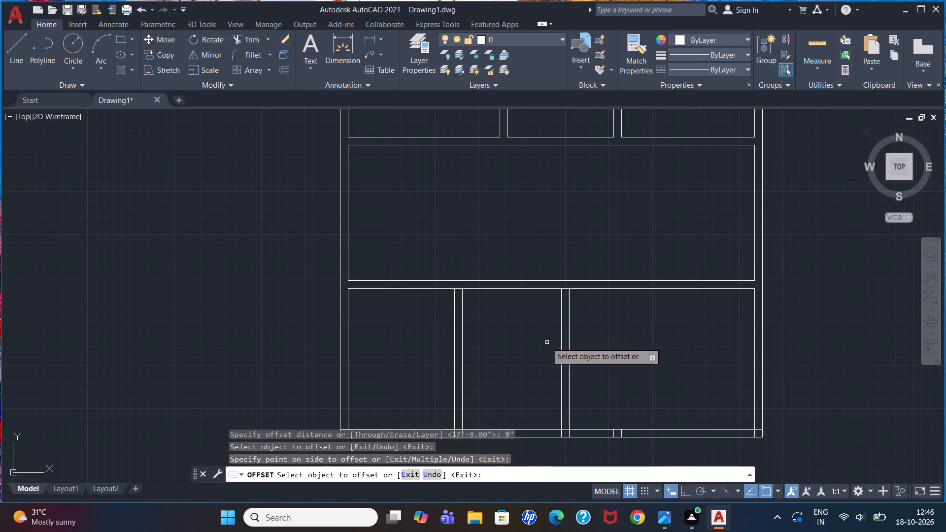
pyautogui.press('Escape')
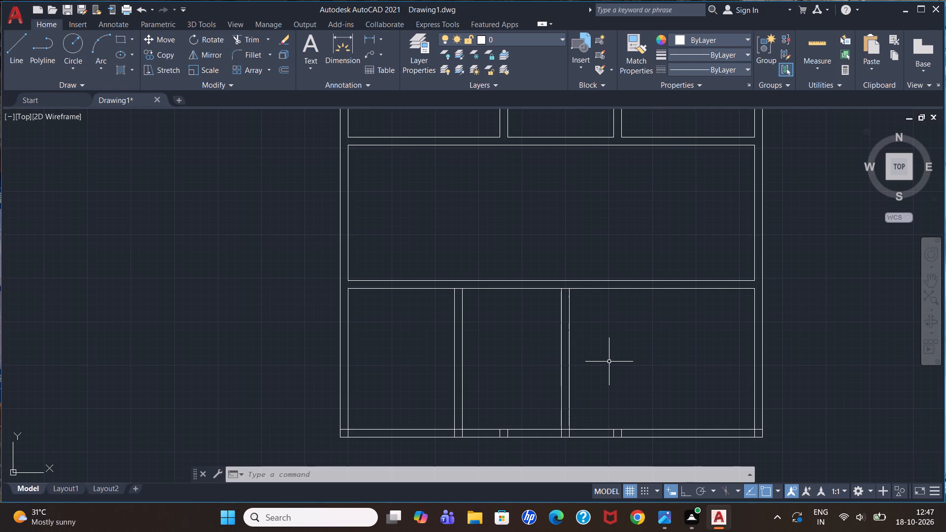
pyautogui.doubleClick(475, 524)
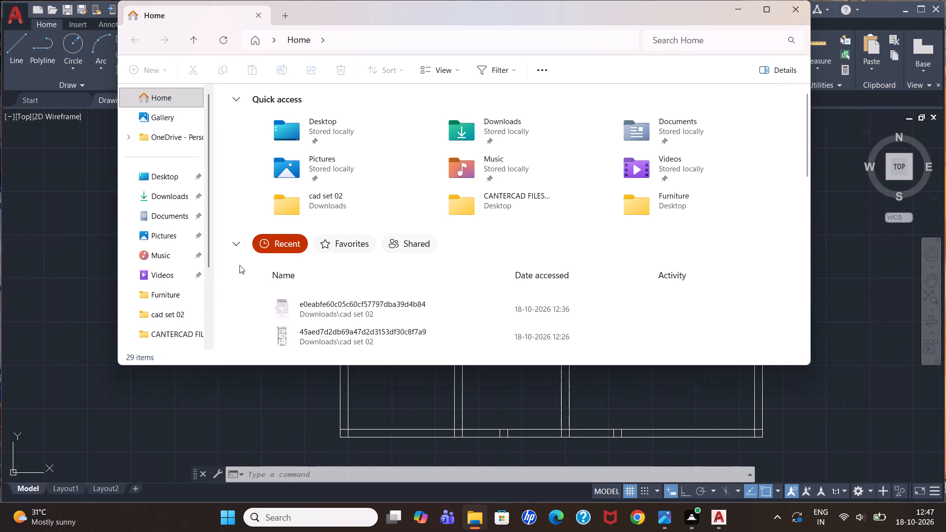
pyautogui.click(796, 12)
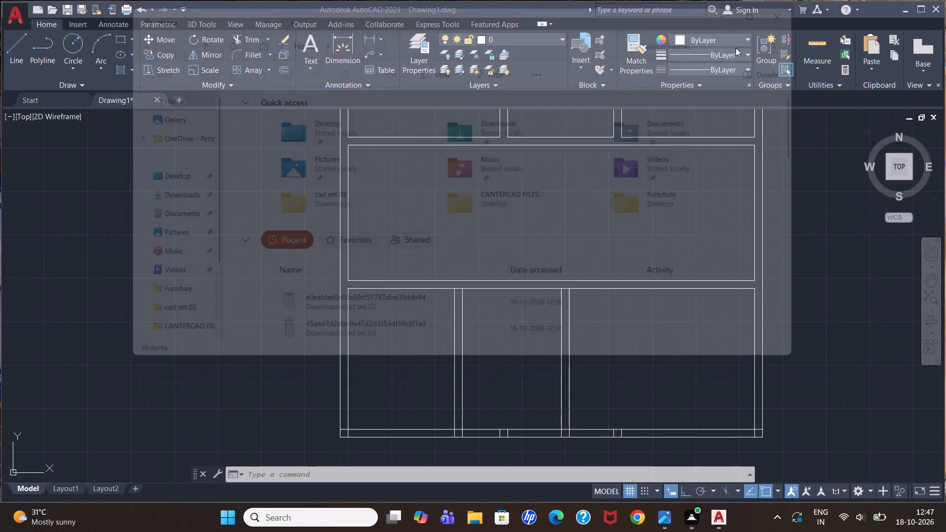
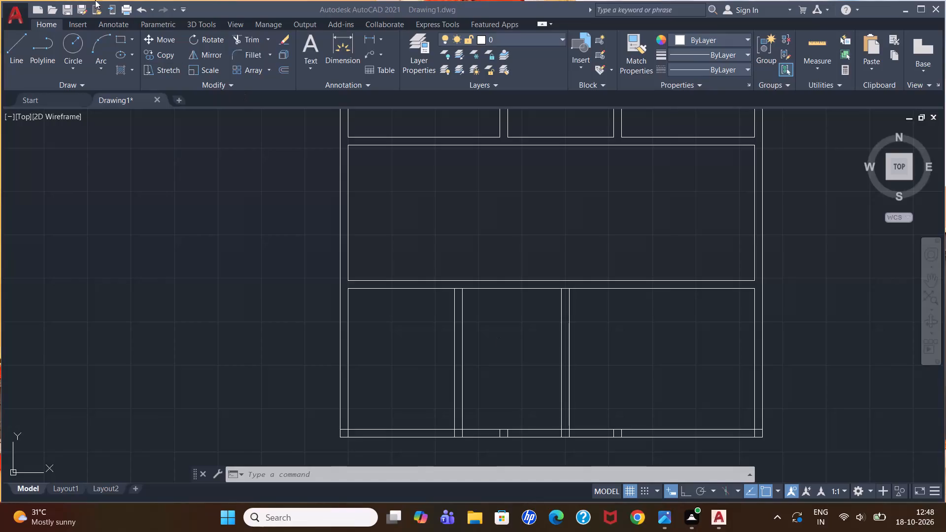
# Measure the bottom-left room's clear height and clear width using temporary linear dimensions.
pyautogui.click(368, 37)
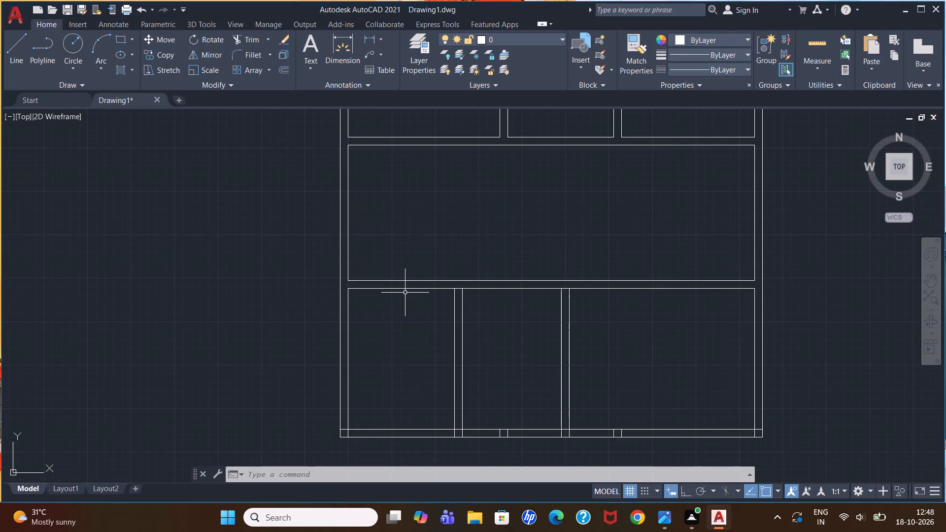
pyautogui.click(406, 290)
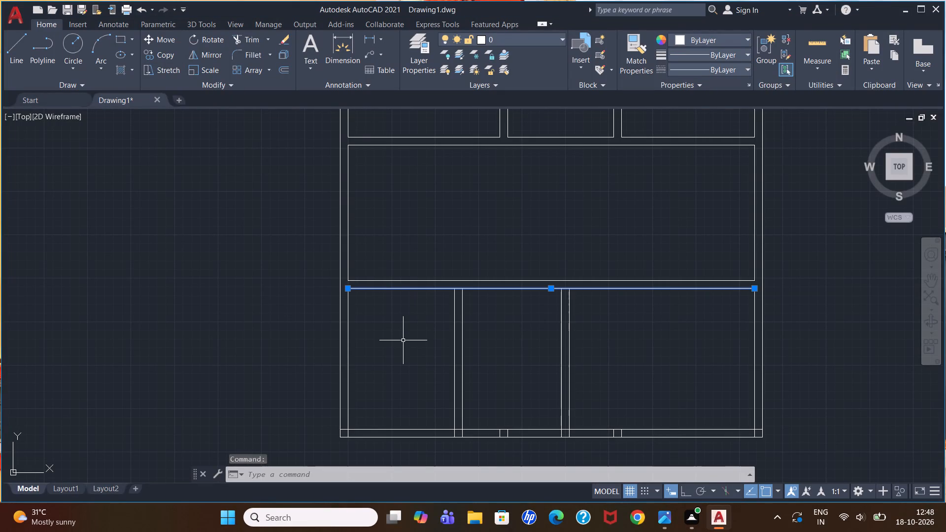
pyautogui.press('Escape')
pyautogui.click(367, 39)
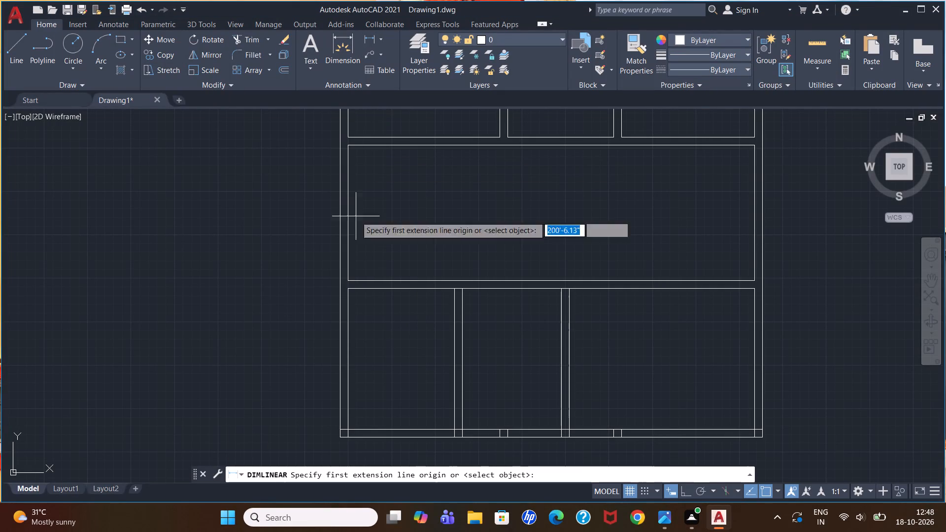
pyautogui.click(400, 289)
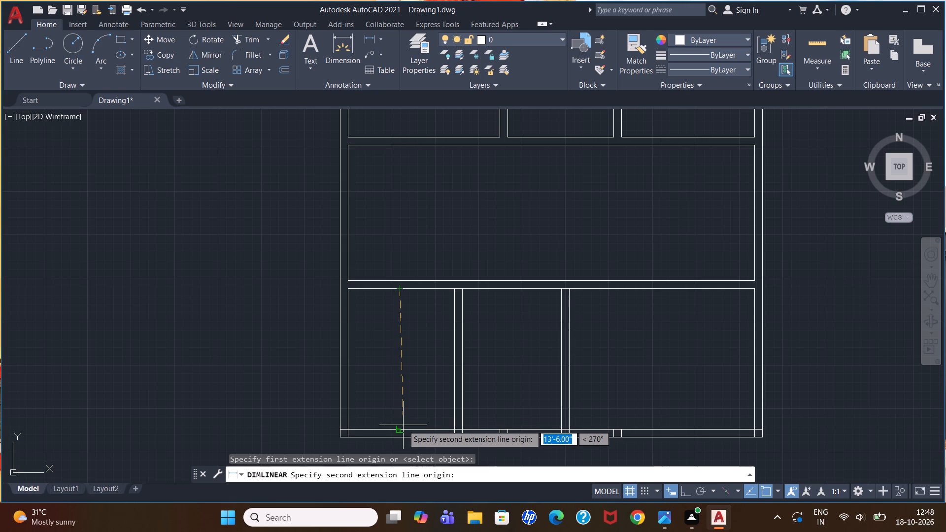
pyautogui.click(402, 428)
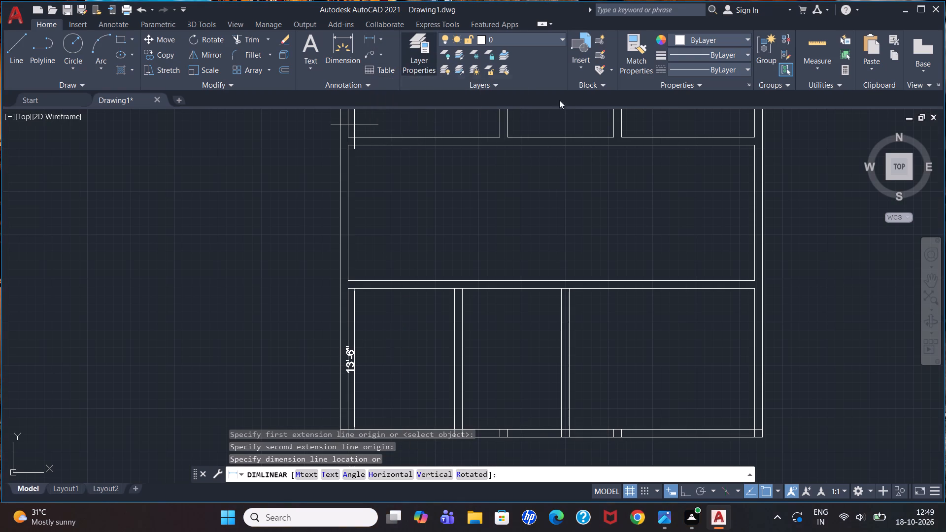
pyautogui.press('Escape')
pyautogui.click(373, 37)
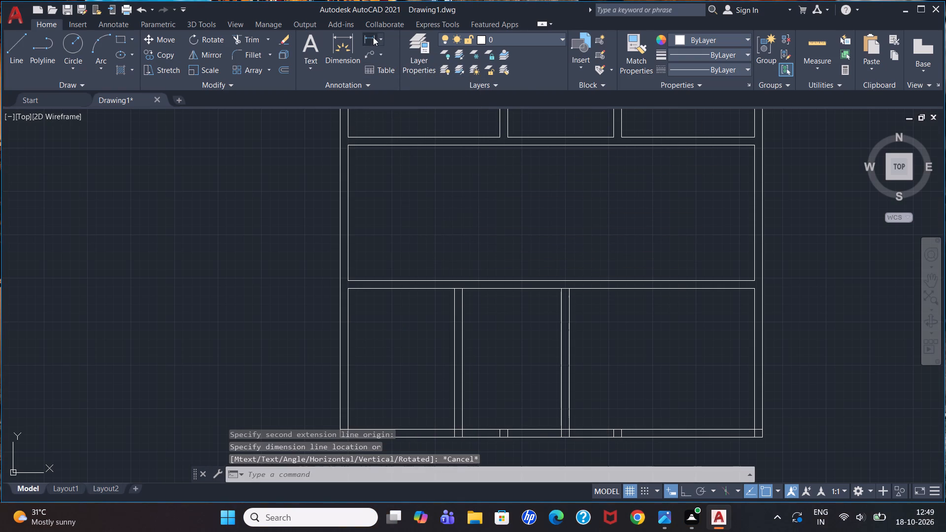
pyautogui.click(352, 372)
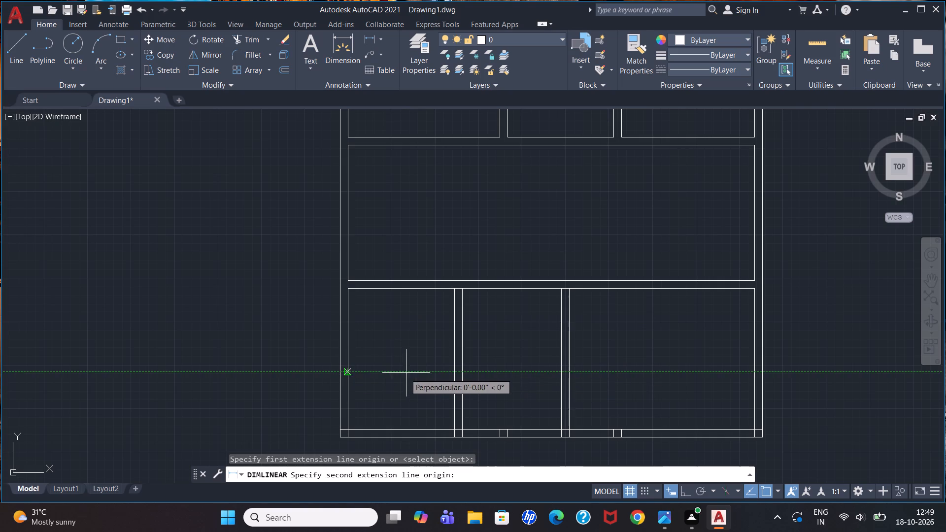
pyautogui.click(455, 370)
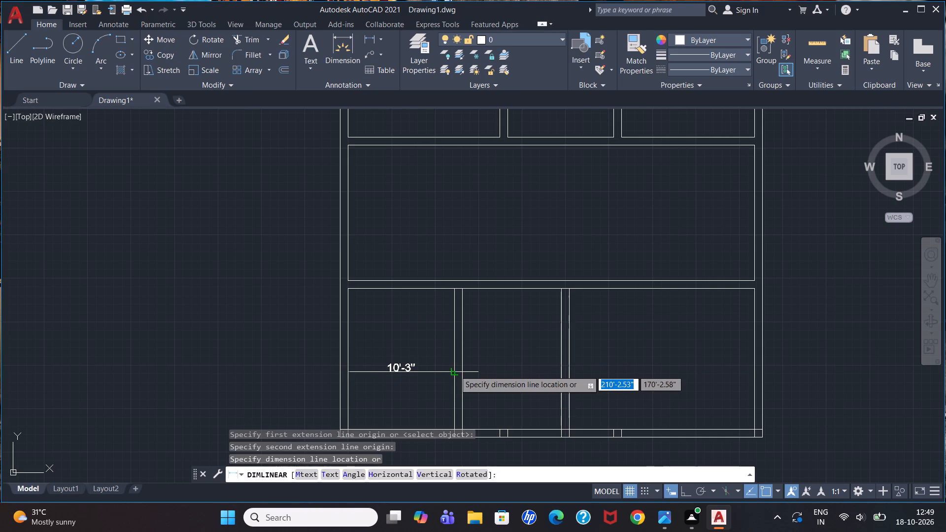
pyautogui.press('Escape')
# Measure the bottom-right room's clear width from the second vertical partition to the right outer wall.
pyautogui.click(364, 41)
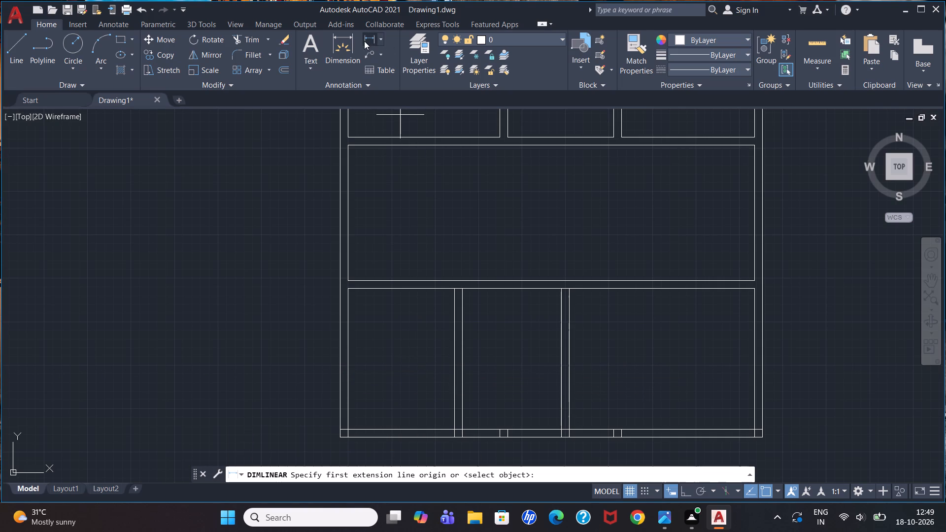
pyautogui.click(568, 357)
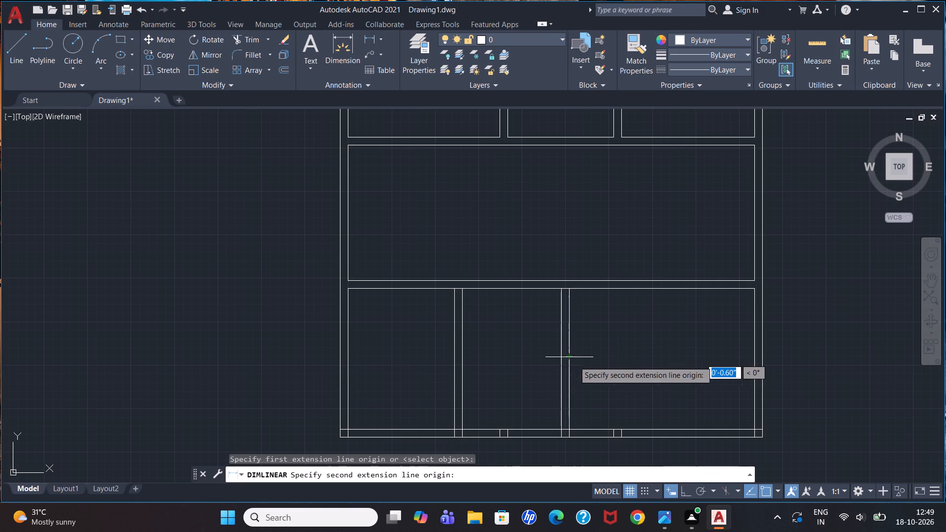
pyautogui.click(755, 359)
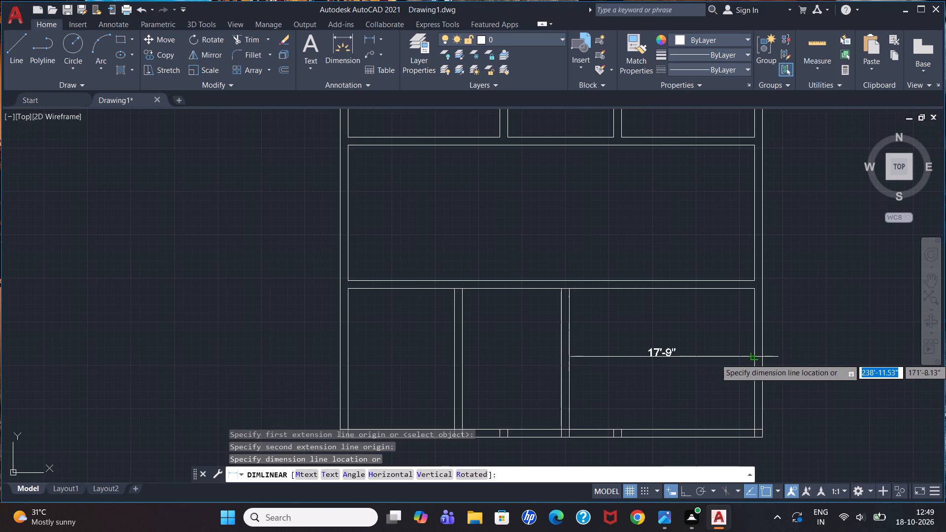
pyautogui.press('Escape')
# Trim the second horizontal partition's lower line, both bottom outer wall lines and the leftover stubs between the two bottom-row vertical partitions.
pyautogui.write('tr')
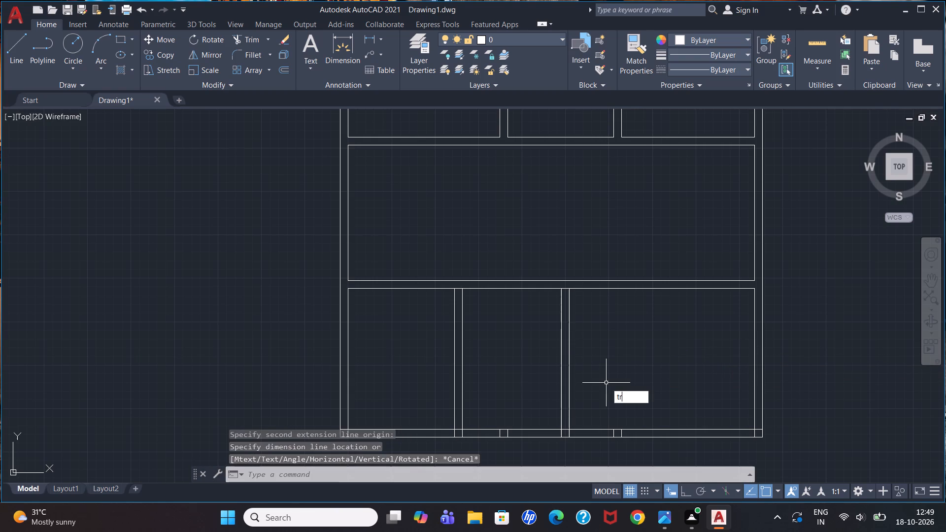
pyautogui.press('Return')
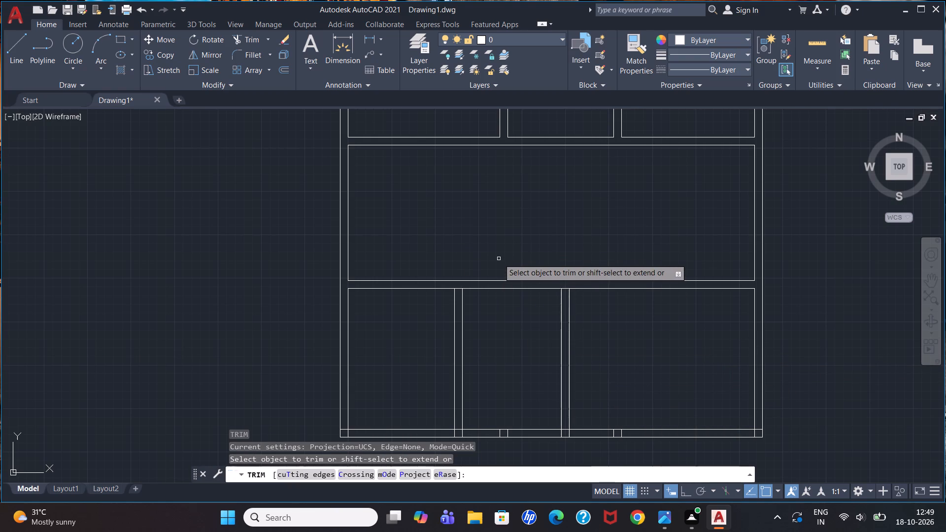
pyautogui.click(493, 289)
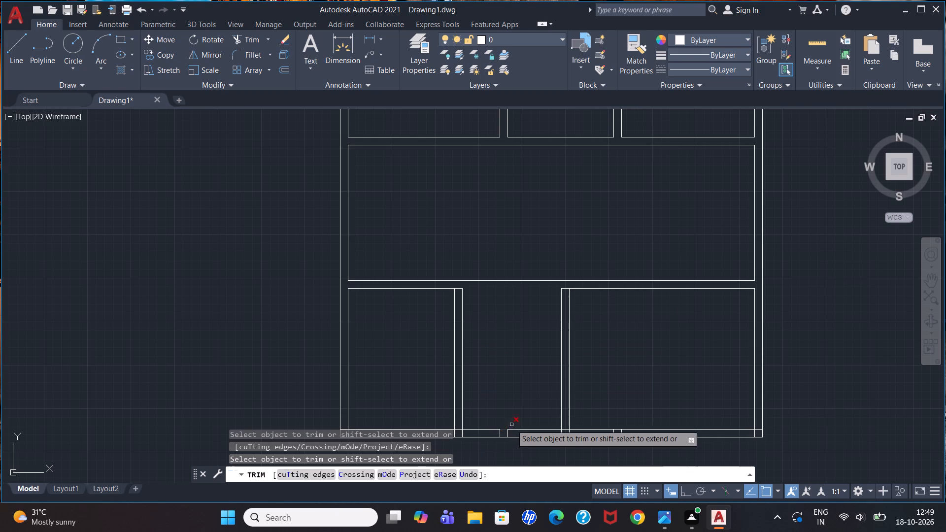
pyautogui.click(509, 403)
pyautogui.click(510, 443)
pyautogui.click(485, 405)
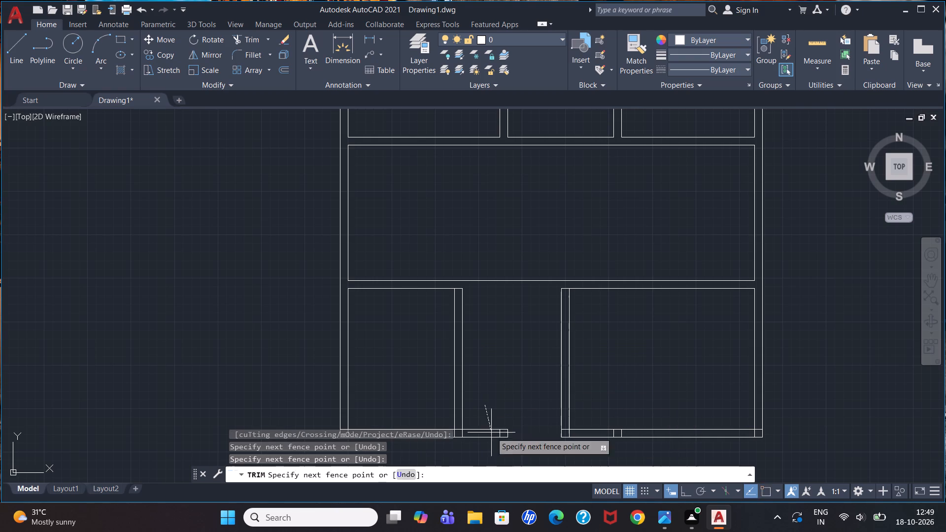
pyautogui.click(491, 440)
pyautogui.click(494, 422)
pyautogui.click(509, 443)
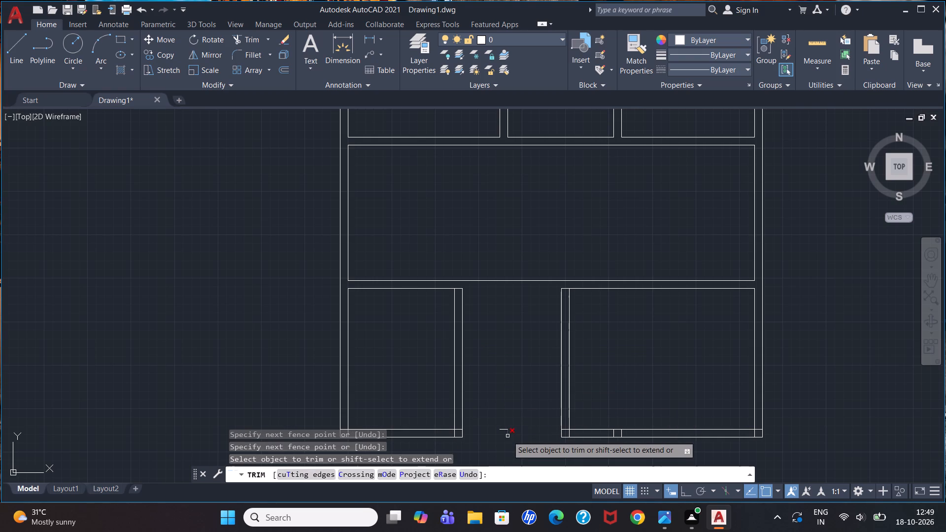
pyautogui.click(507, 435)
pyautogui.click(506, 428)
pyautogui.click(504, 432)
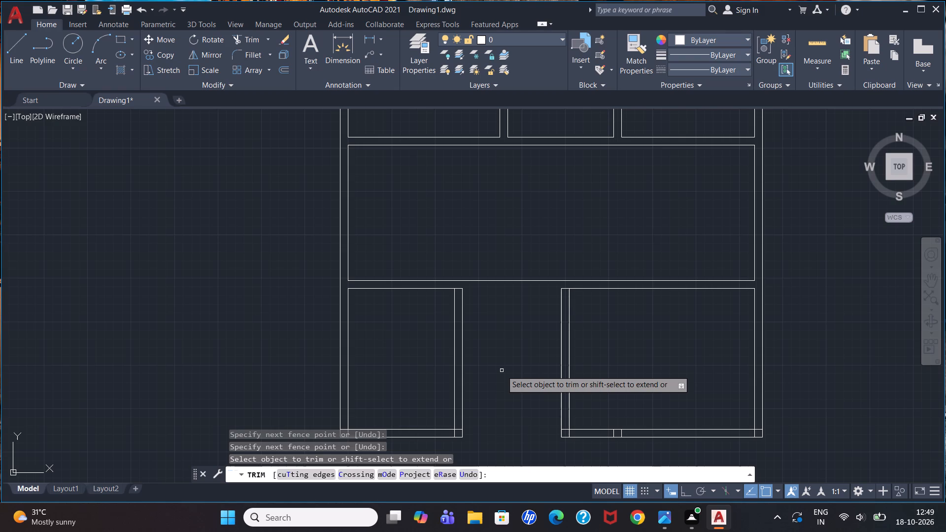
pyautogui.press('Escape')
# Extend the two vertical partition lines facing the central opening up to the second horizontal partition's upper line.
pyautogui.write('ex')
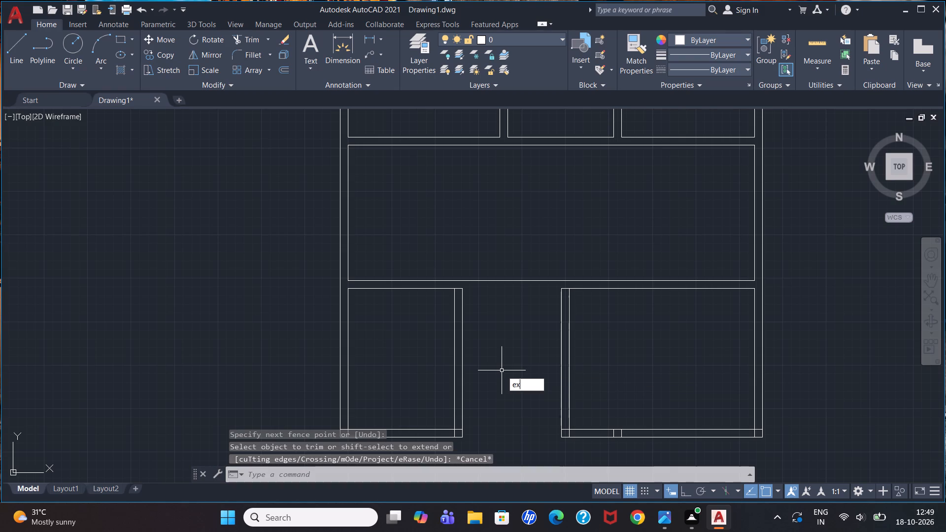
pyautogui.press('Return')
pyautogui.click(463, 303)
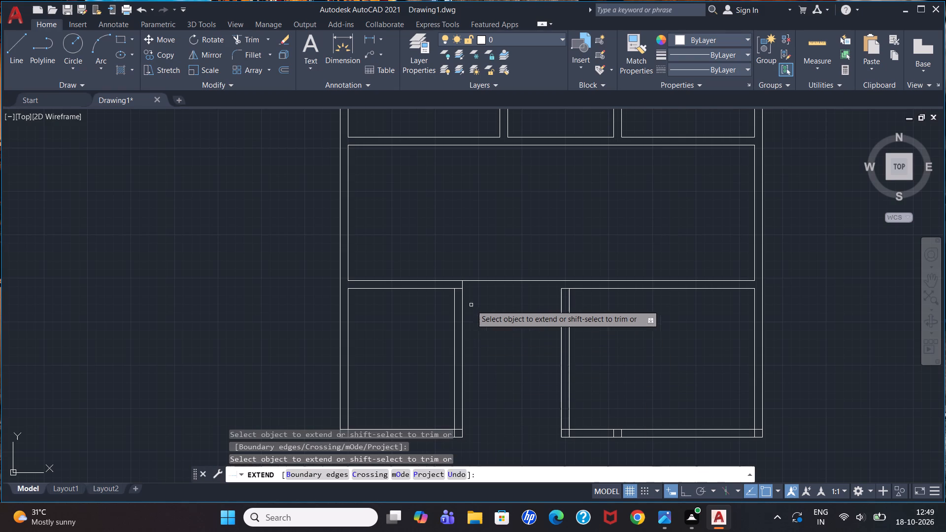
pyautogui.click(561, 304)
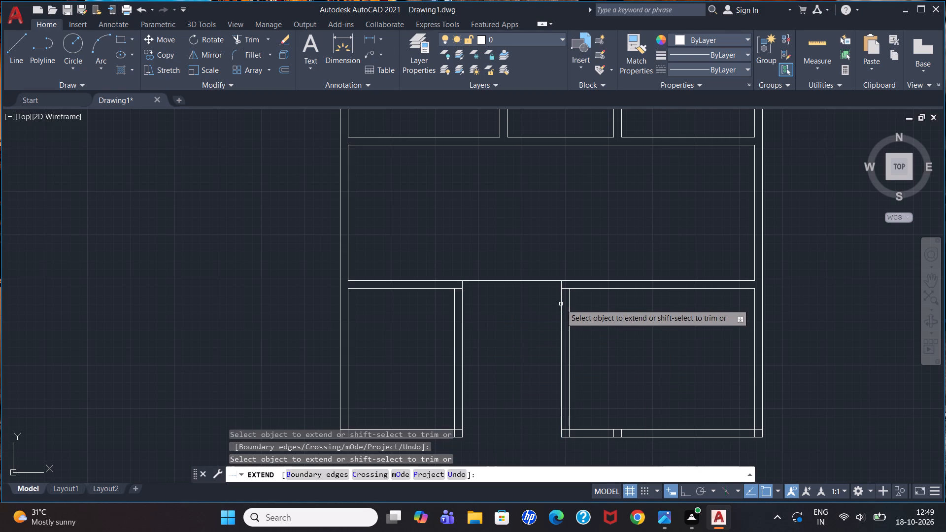
pyautogui.press('Escape')
# Trim the second horizontal partition's upper line between the two extended vertical lines to open the central bay.
pyautogui.write('tr')
pyautogui.press('Return')
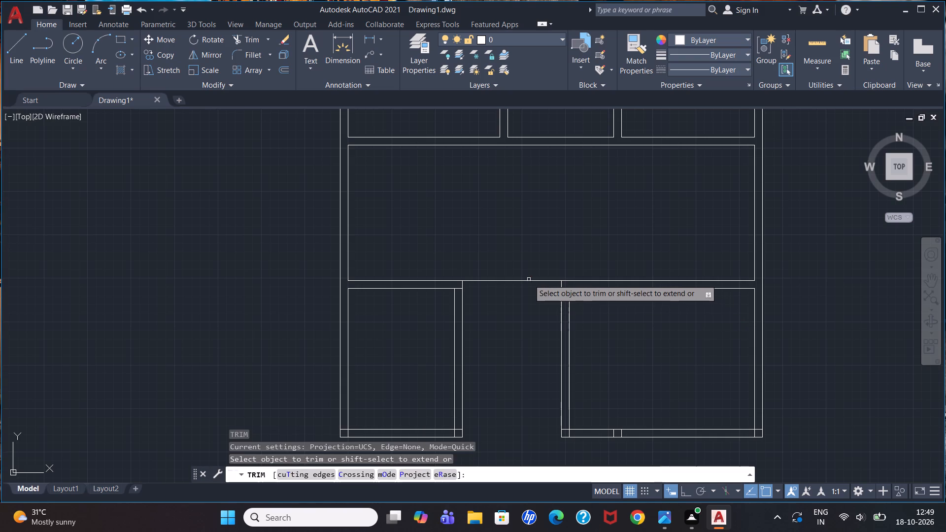
pyautogui.click(528, 279)
pyautogui.press('Escape')
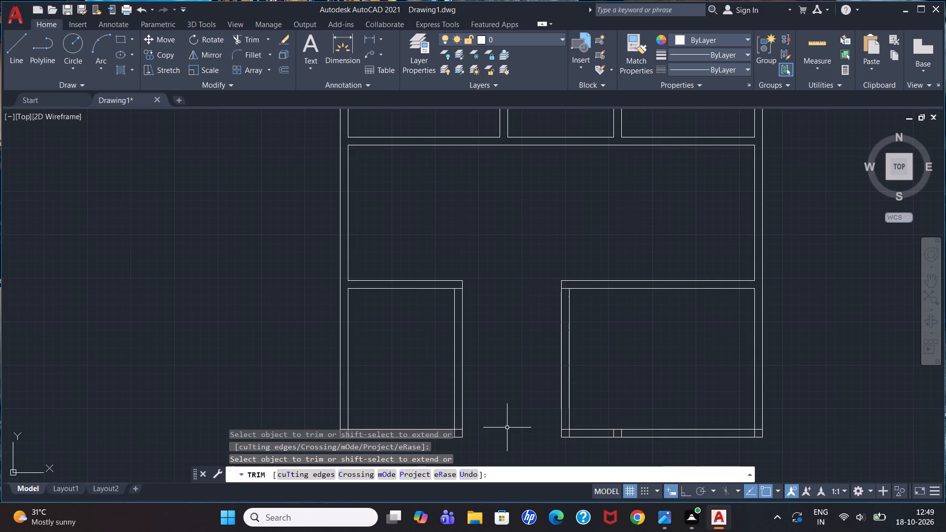
pyautogui.press('Escape')
pyautogui.press('Escape')
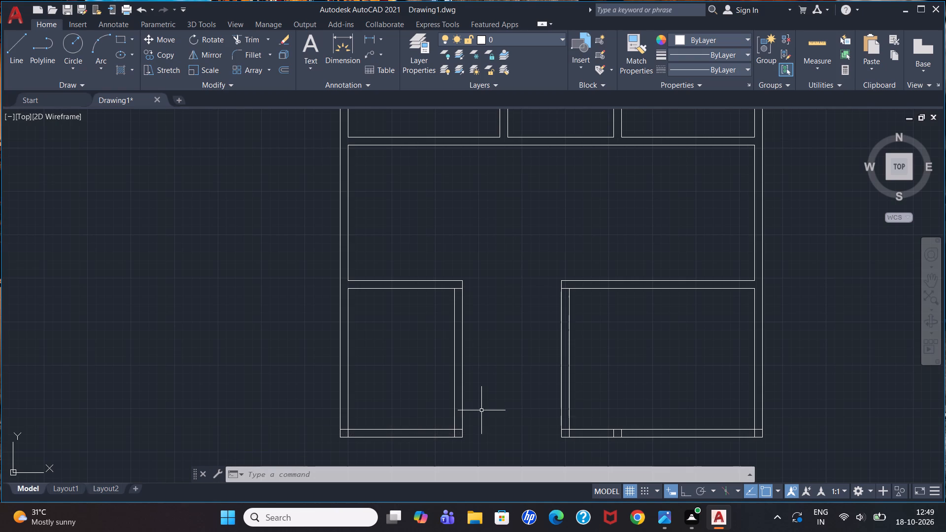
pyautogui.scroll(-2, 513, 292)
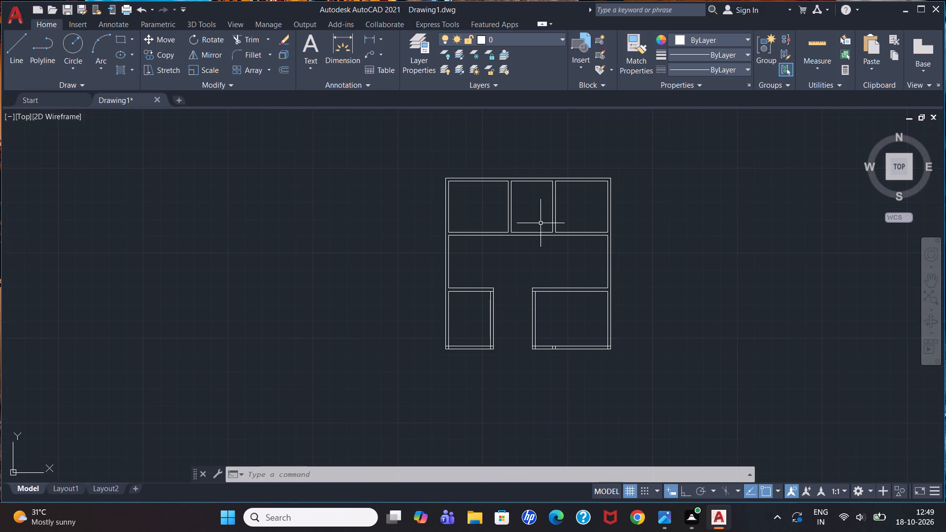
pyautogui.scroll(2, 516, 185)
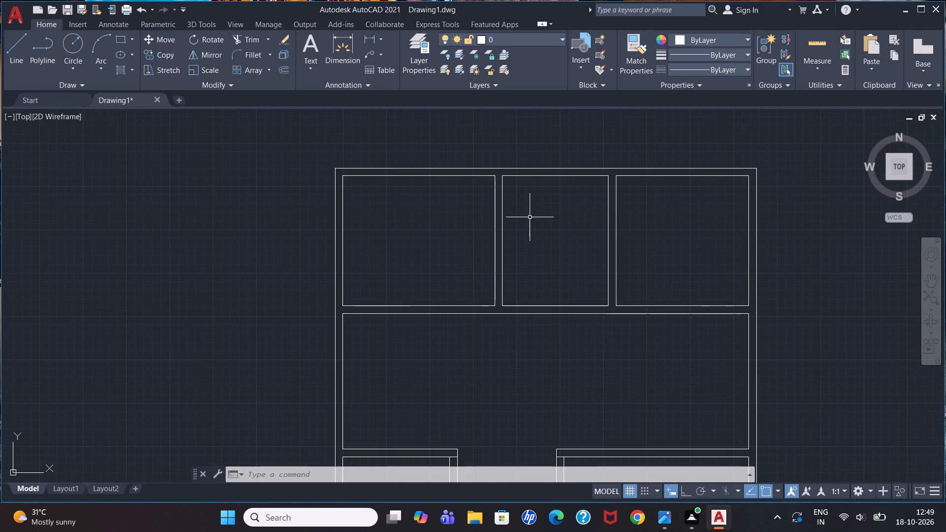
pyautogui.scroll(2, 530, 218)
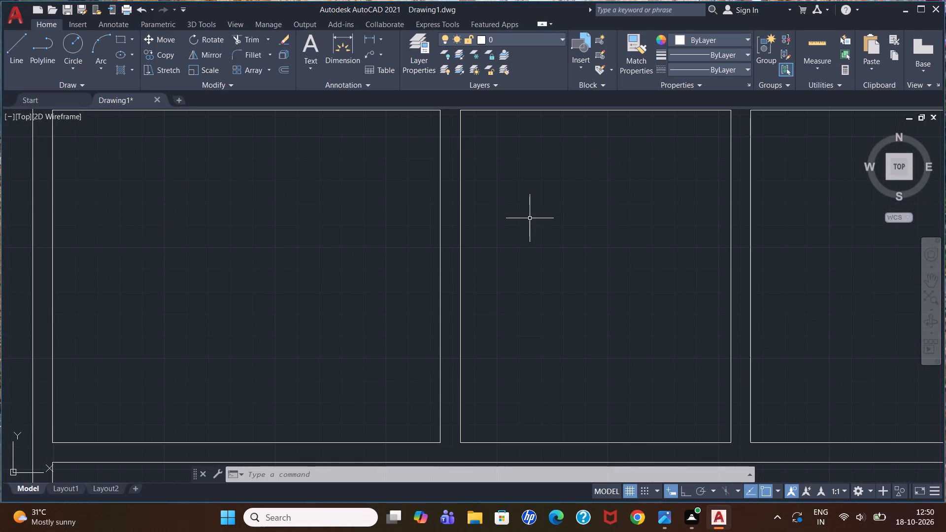
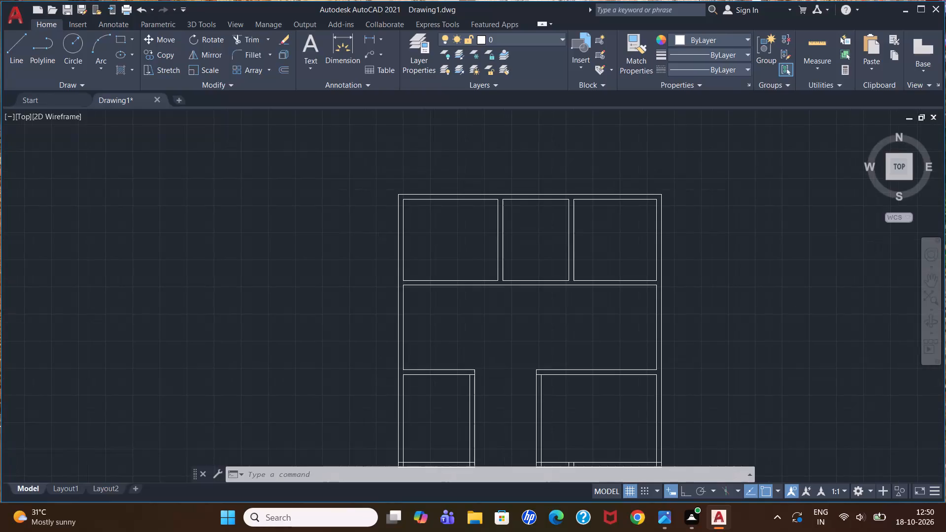
# With Ortho on, draw a door jamb line across the first horizontal partition, 3" left of the top-left room's bottom-right corner.
pyautogui.scroll(3, 516, 228)
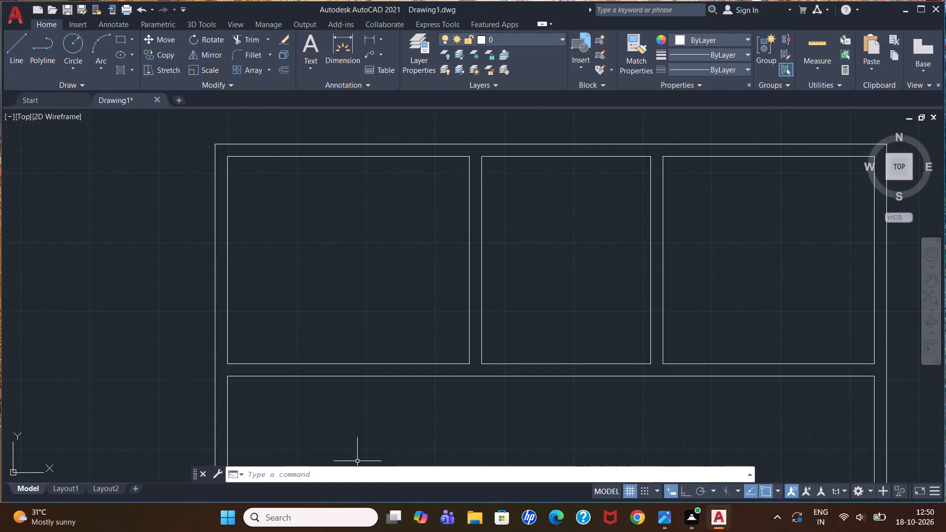
pyautogui.scroll(3, 474, 393)
pyautogui.scroll(-3, 454, 285)
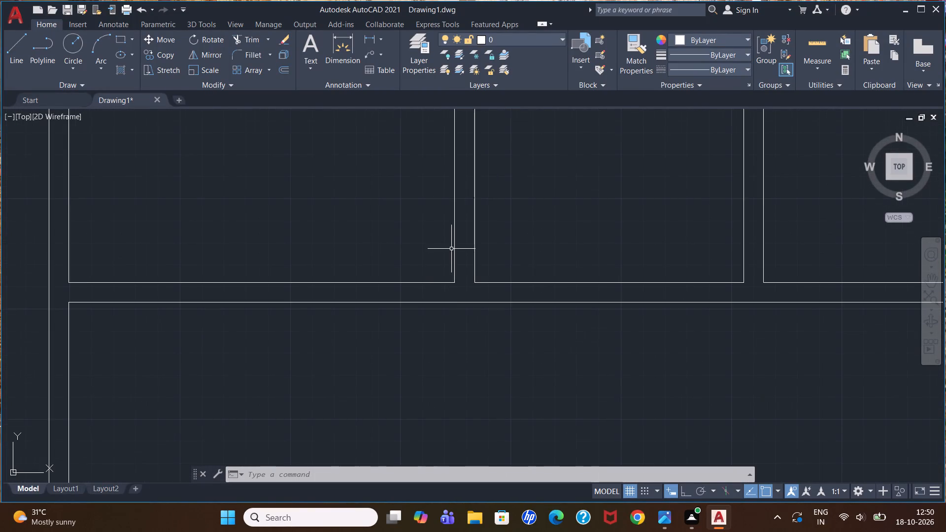
pyautogui.scroll(-2, 455, 237)
pyautogui.scroll(2, 457, 204)
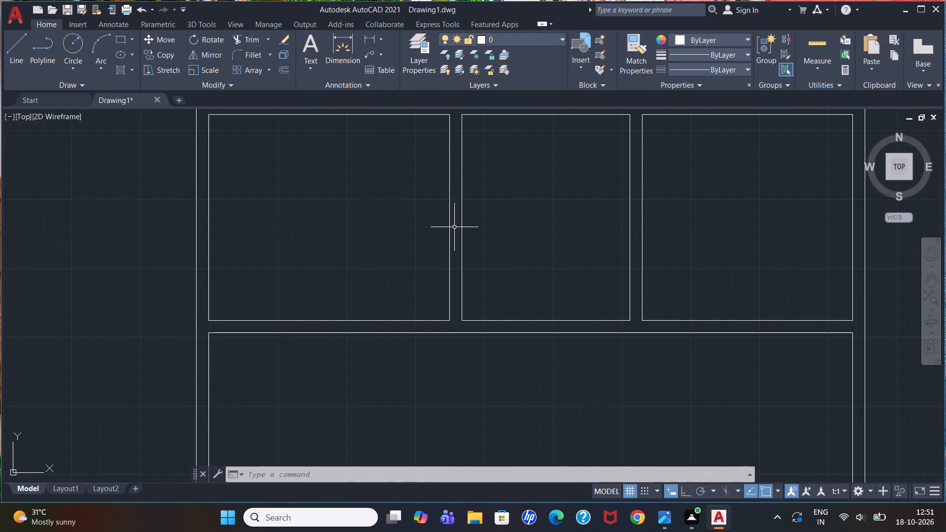
pyautogui.press('l')
pyautogui.press('Return')
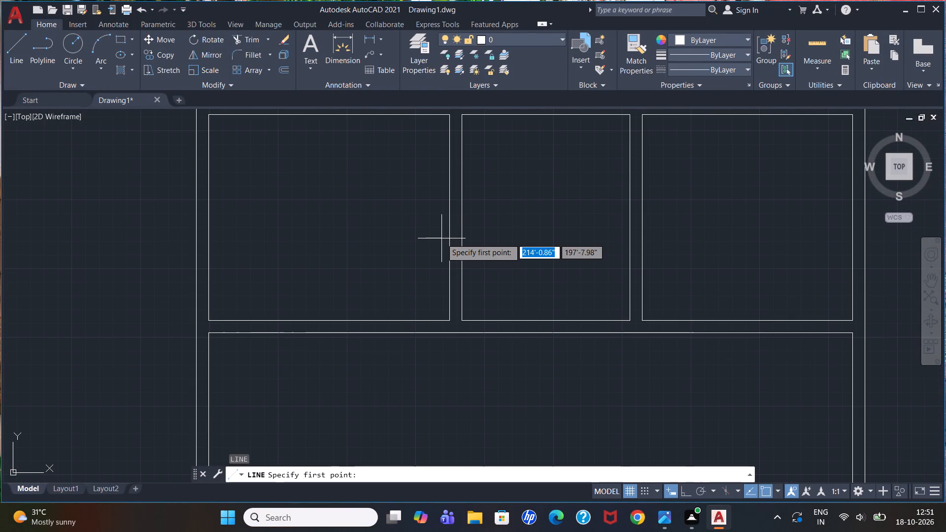
pyautogui.click(451, 315)
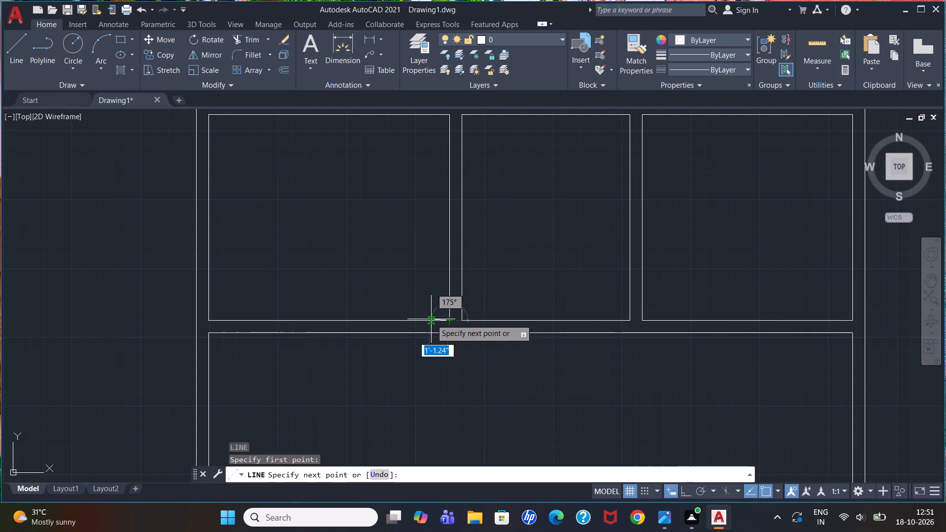
pyautogui.press('3')
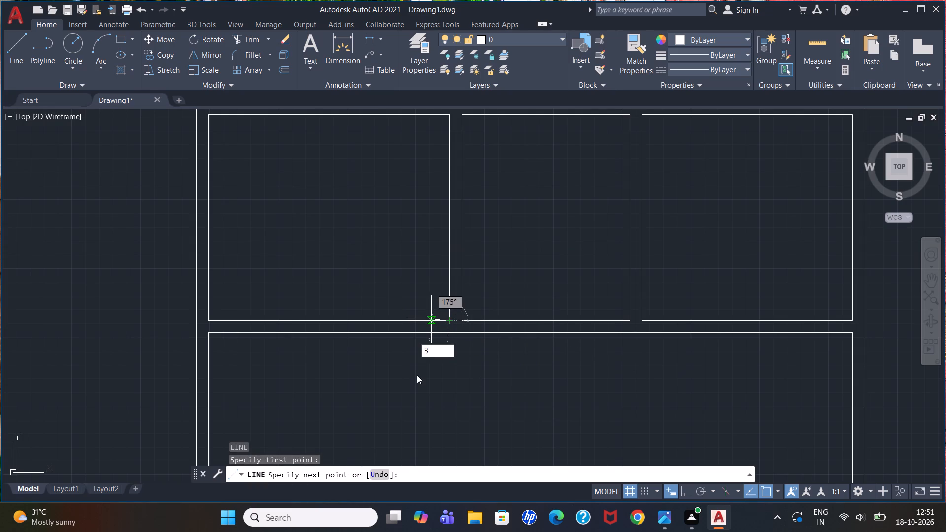
pyautogui.press('Escape')
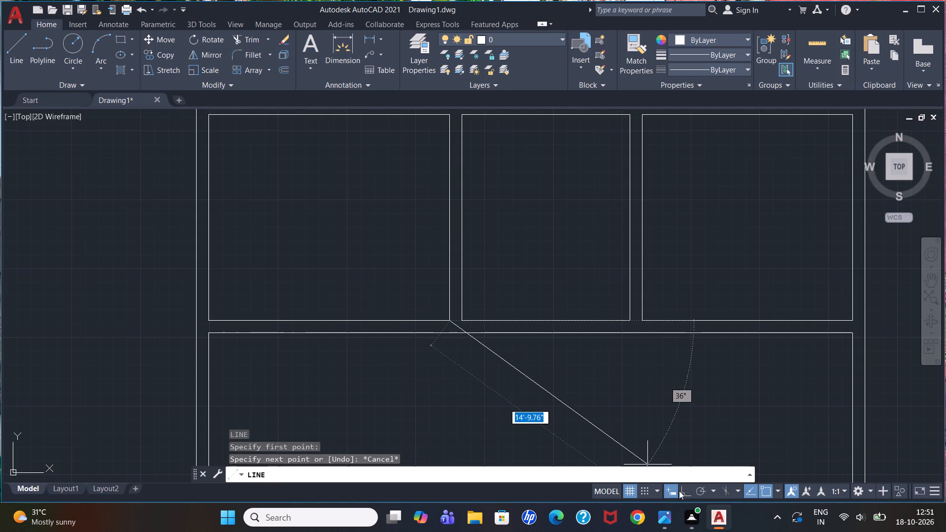
pyautogui.click(681, 492)
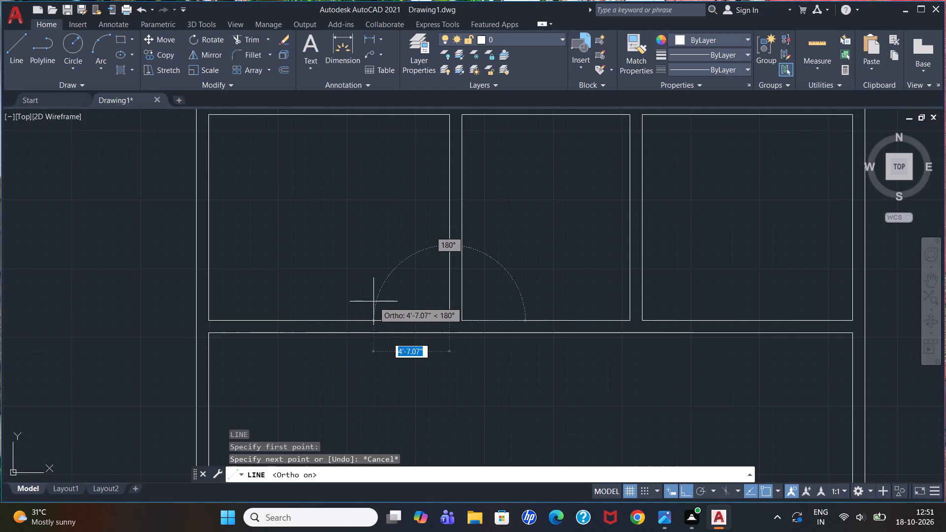
pyautogui.press('3')
pyautogui.hotkey('shift', '"')
pyautogui.press('Return')
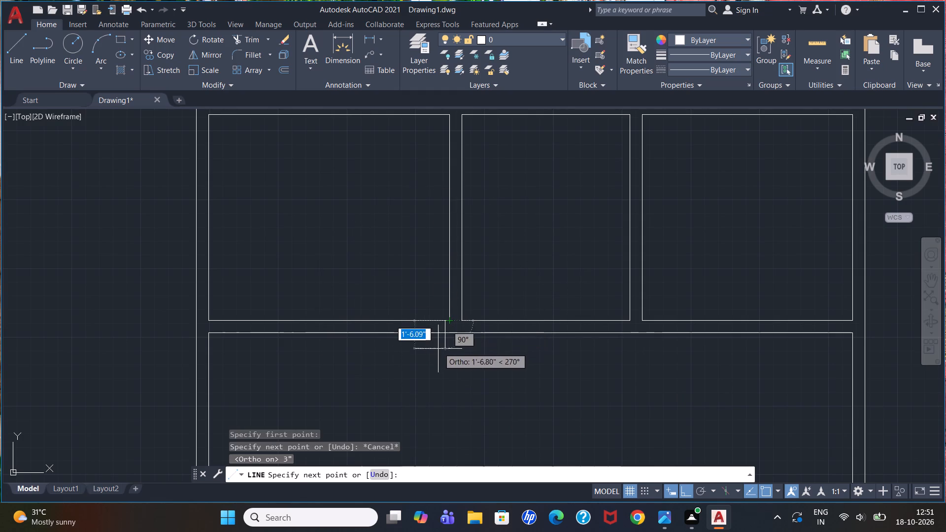
pyautogui.click(447, 335)
pyautogui.press('Escape')
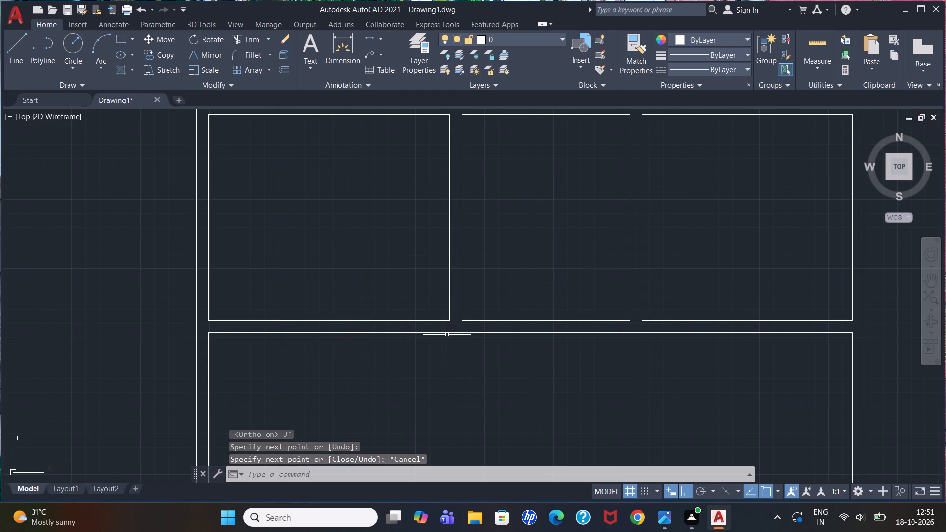
# Offset the top-left room's door jamb line 3' to the left.
pyautogui.press('o')
pyautogui.press('Return')
pyautogui.write("3'")
pyautogui.press('Return')
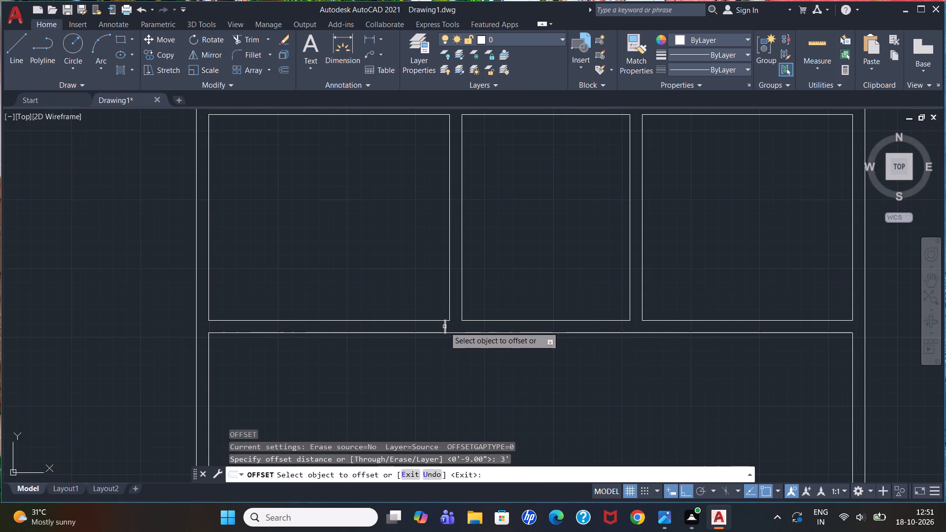
pyautogui.click(444, 327)
pyautogui.click(387, 323)
pyautogui.press('Escape')
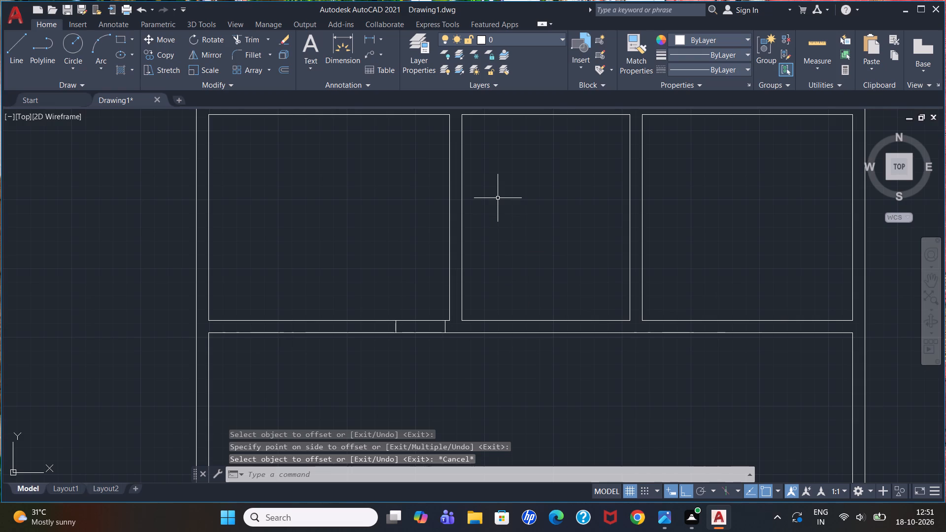
# Draw a door jamb line across the first horizontal partition, 3" left of the top-middle room's bottom-right corner.
pyautogui.press('l')
pyautogui.press('Return')
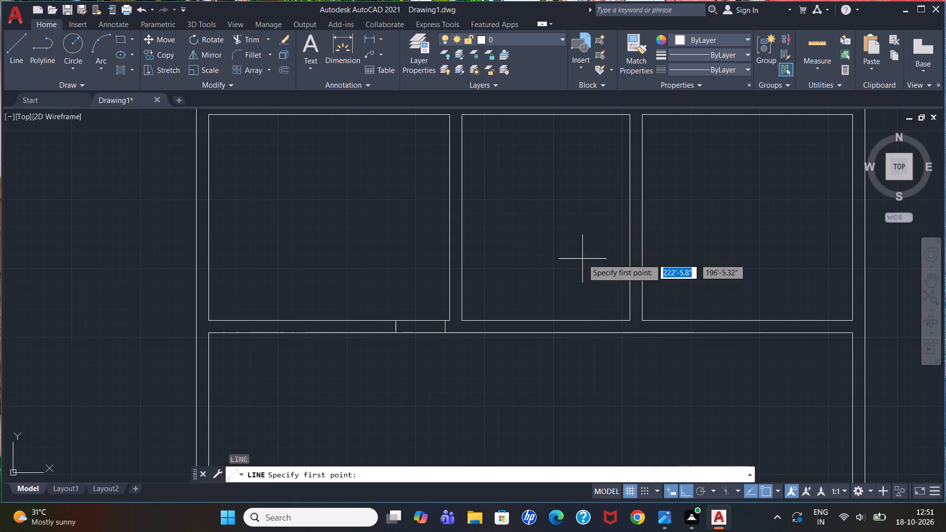
pyautogui.click(628, 321)
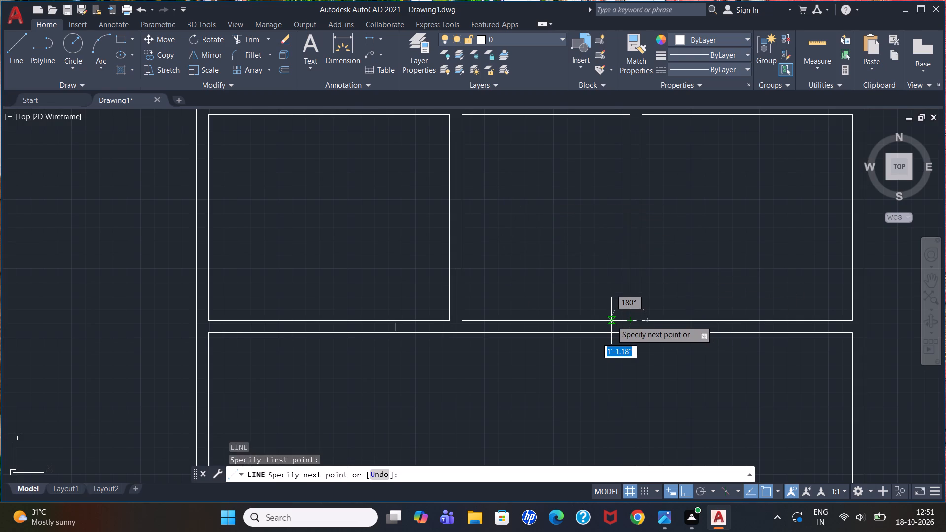
pyautogui.write('3"')
pyautogui.press('Return')
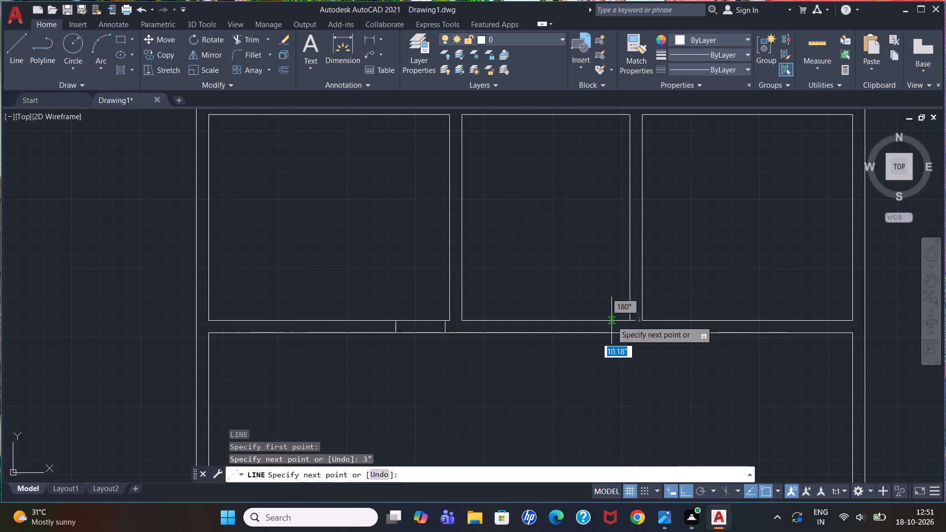
pyautogui.click(626, 332)
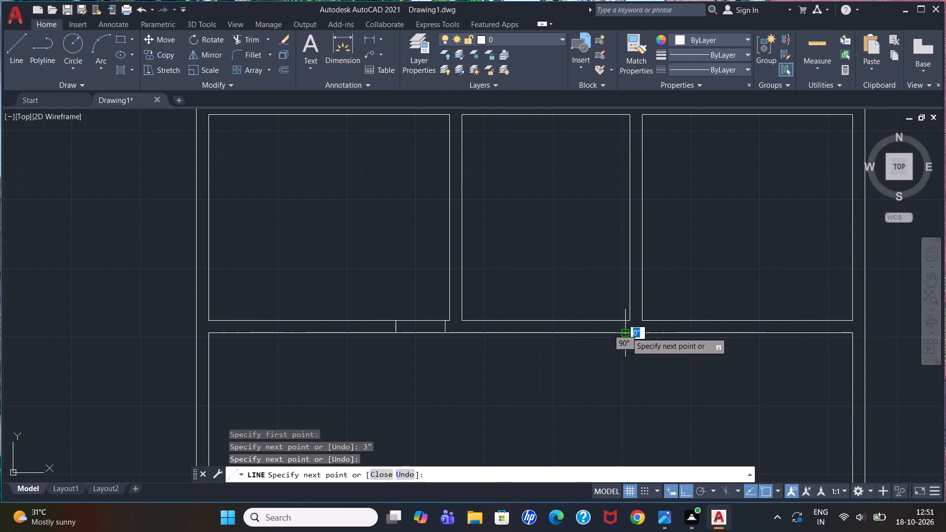
pyautogui.press('Escape')
# Offset the top-middle room's door jamb line 3' to the left.
pyautogui.press('o')
pyautogui.press('Return')
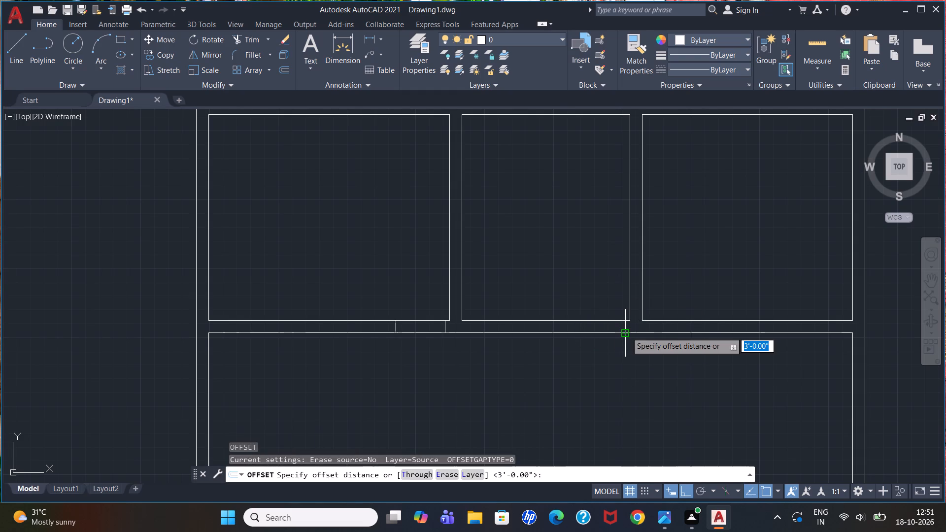
pyautogui.write("3'")
pyautogui.press('Return')
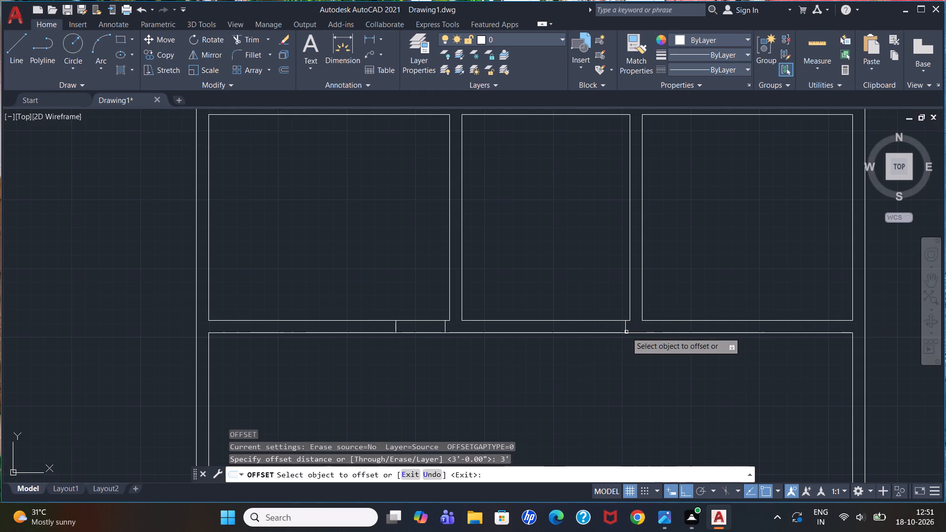
pyautogui.click(627, 326)
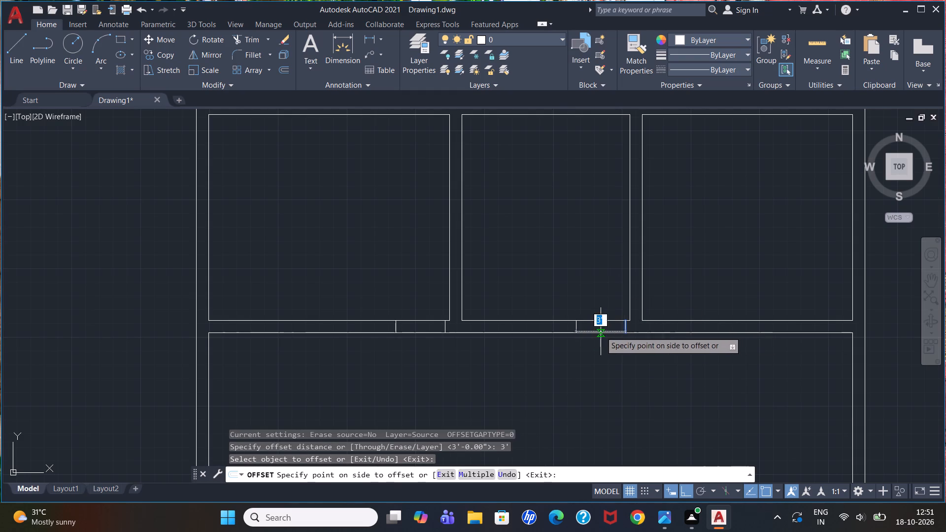
pyautogui.click(580, 332)
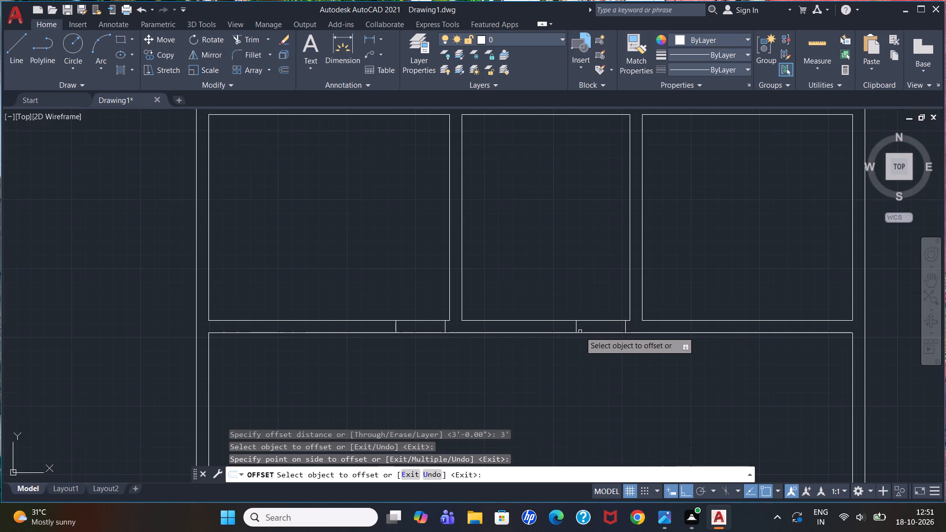
pyautogui.press('Escape')
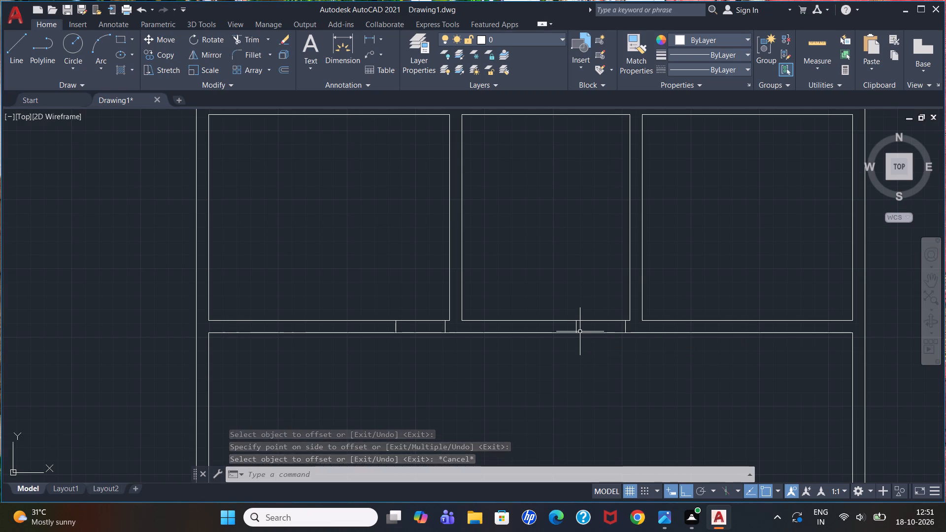
# Draw a door jamb line across the first horizontal partition, 3" right of the top-right room's bottom-left corner.
pyautogui.press('l')
pyautogui.press('Return')
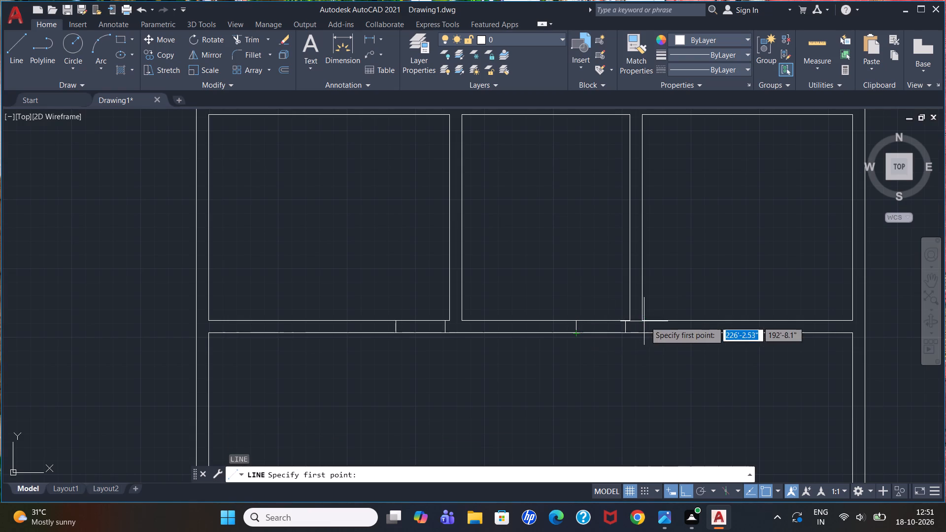
pyautogui.click(641, 321)
pyautogui.write('3"')
pyautogui.press('Return')
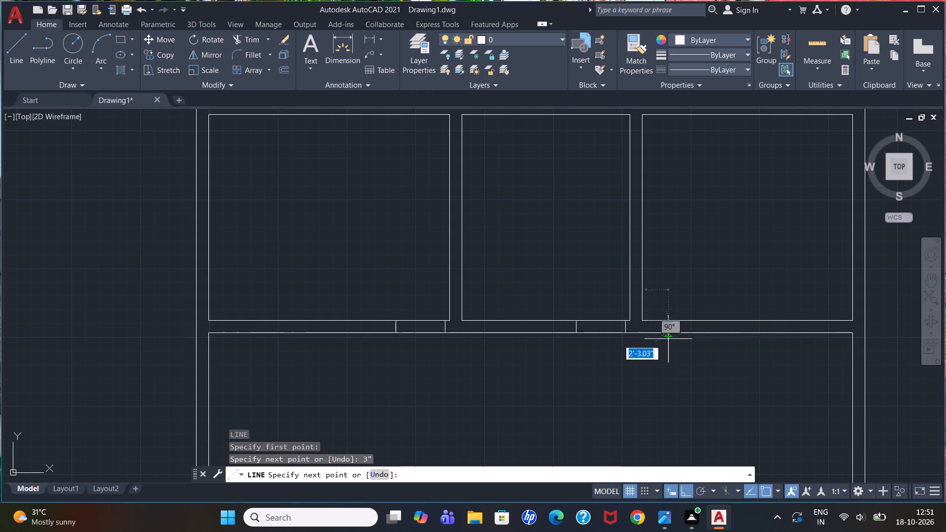
pyautogui.click(649, 333)
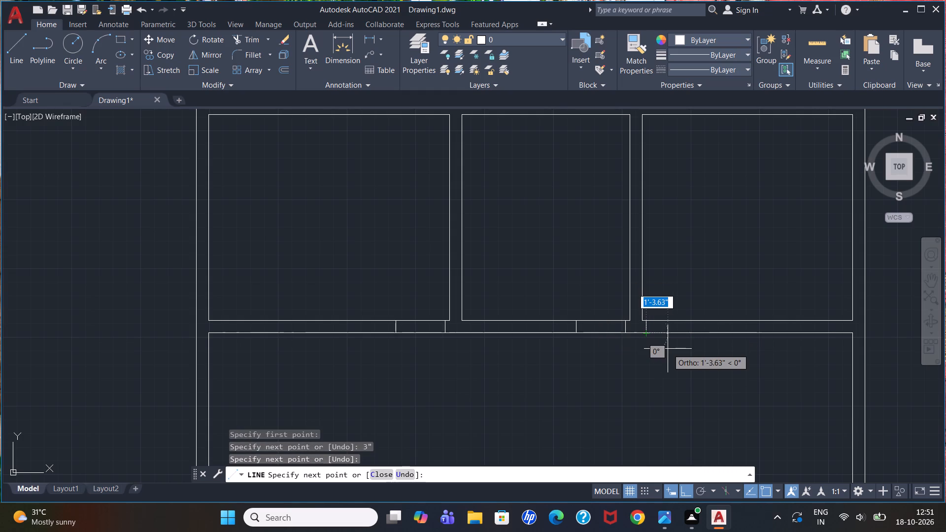
pyautogui.press('Escape')
# Offset the top-right room's door jamb line 3' to the right.
pyautogui.press('o')
pyautogui.press('Return')
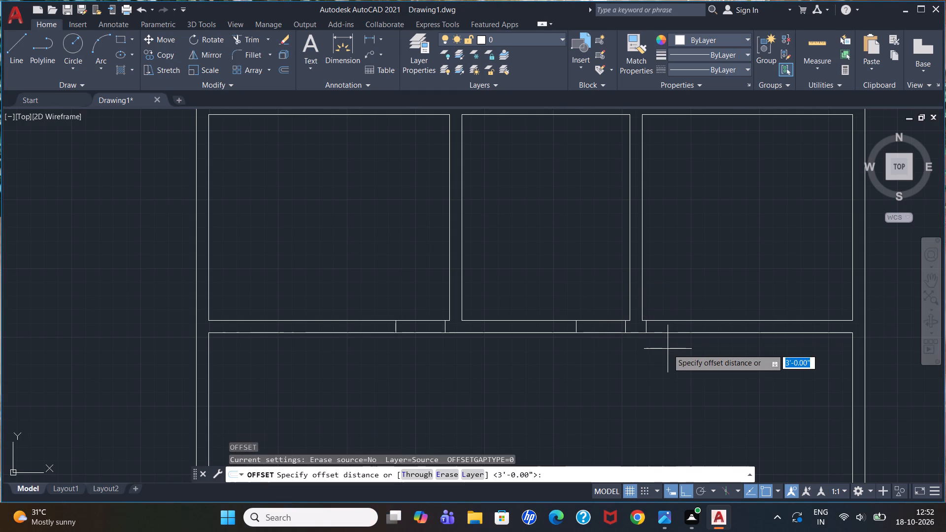
pyautogui.write("3'")
pyautogui.press('Return')
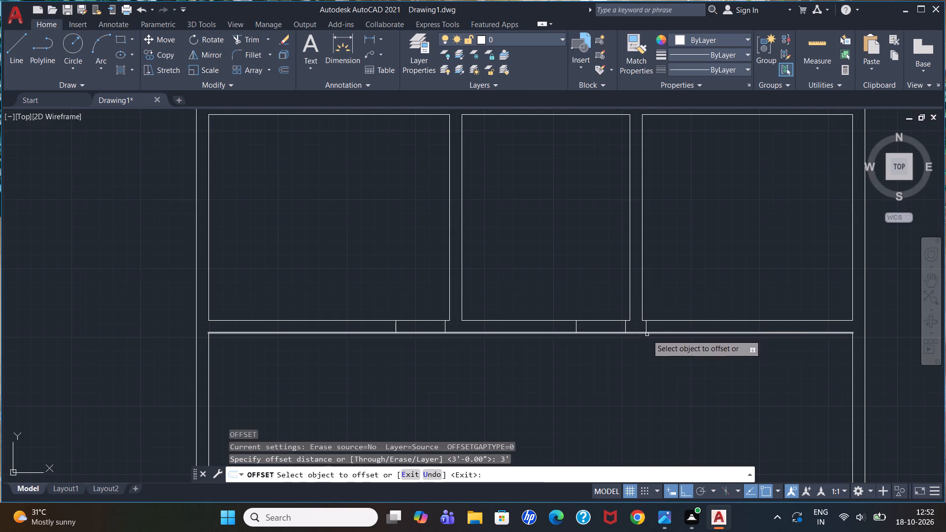
pyautogui.click(647, 327)
pyautogui.click(698, 320)
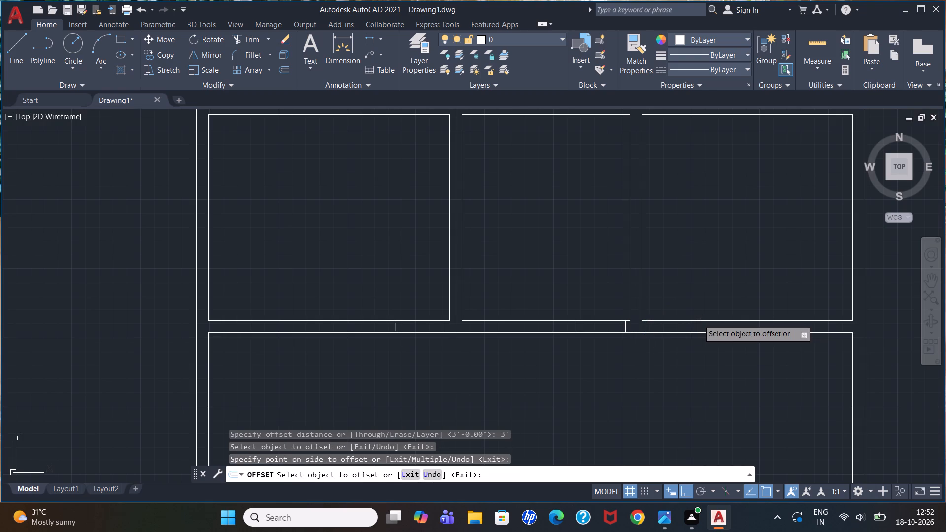
pyautogui.press('Escape')
# Trim both lines of the first horizontal partition between each pair of jambs to open the three top-row doorways.
pyautogui.write('tr')
pyautogui.press('Return')
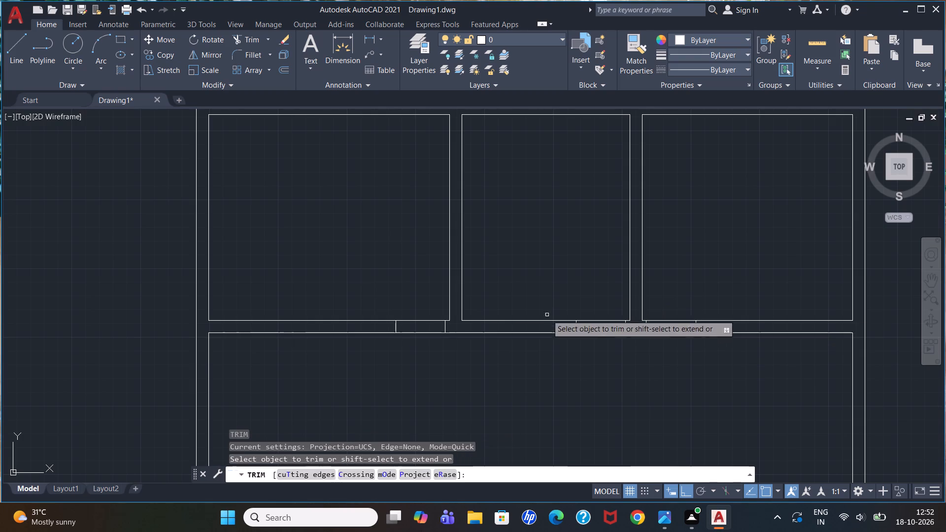
pyautogui.click(415, 306)
pyautogui.click(422, 356)
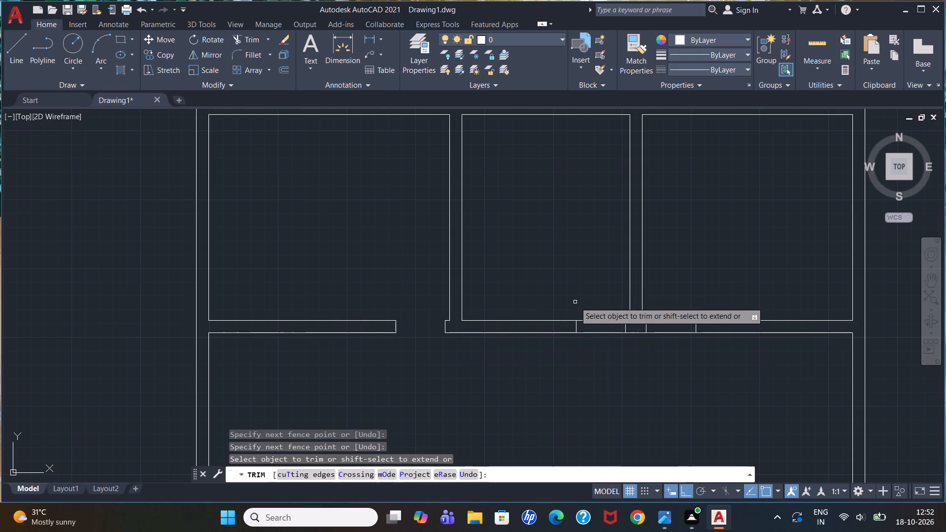
pyautogui.click(574, 301)
pyautogui.click(598, 332)
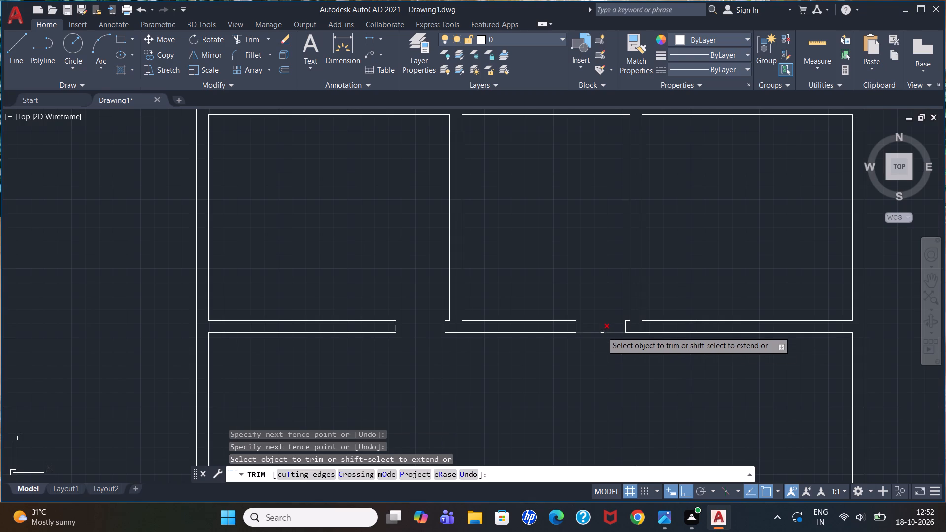
pyautogui.click(602, 332)
pyautogui.click(673, 290)
pyautogui.click(673, 361)
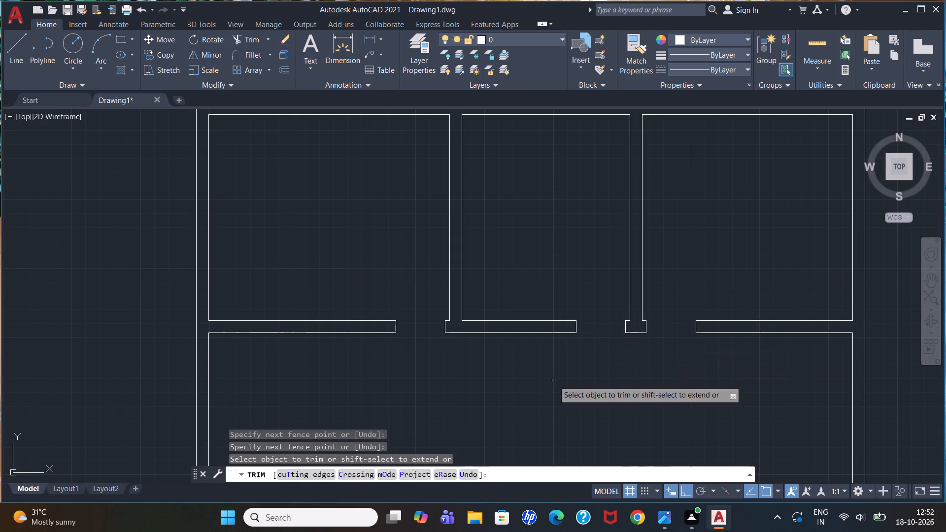
pyautogui.press('Escape')
# Erase the short 3" construction lines on the left side of the two top-row vertical partitions, beside the door jambs.
pyautogui.scroll(1, 444, 315)
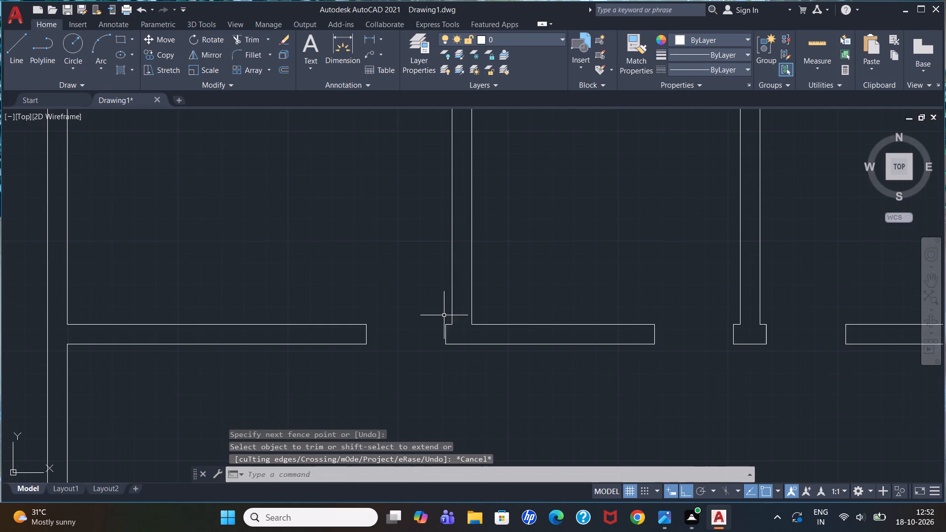
pyautogui.click(452, 325)
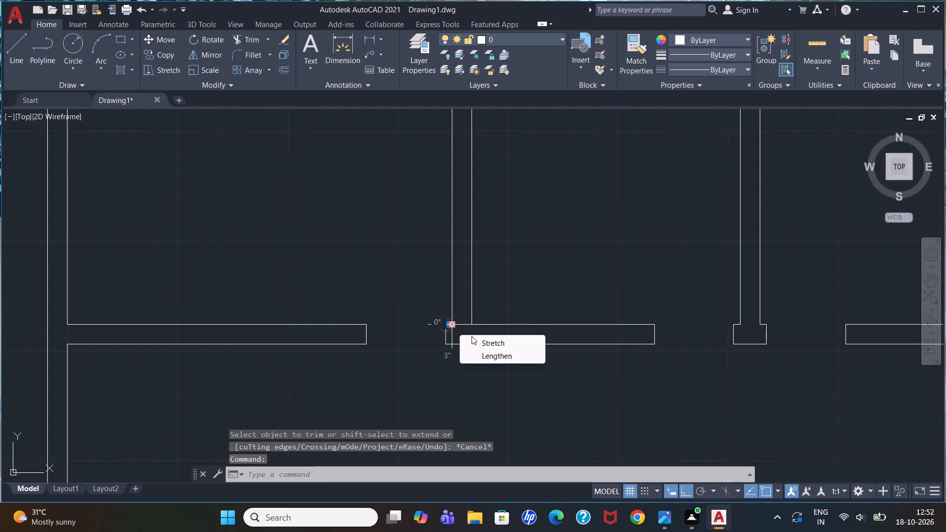
pyautogui.press('Delete')
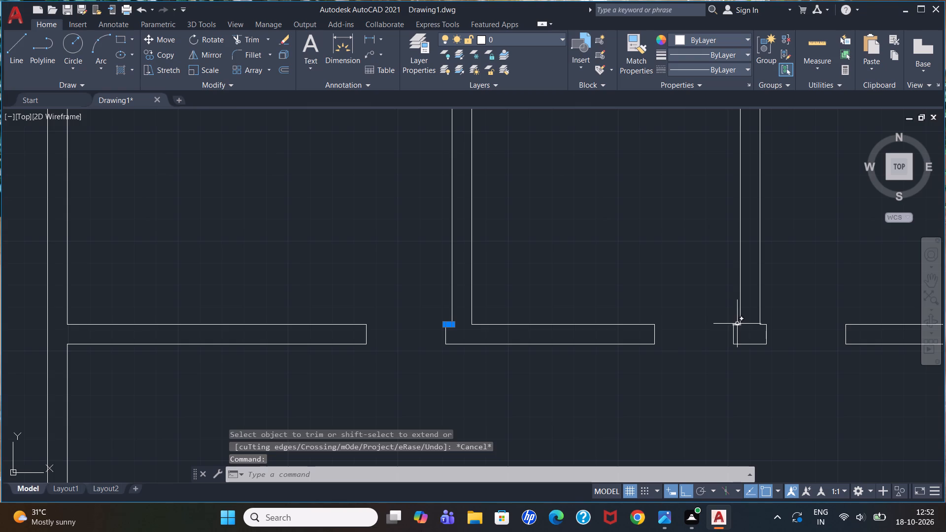
pyautogui.click(737, 324)
pyautogui.press('Delete')
pyautogui.scroll(-2, 594, 361)
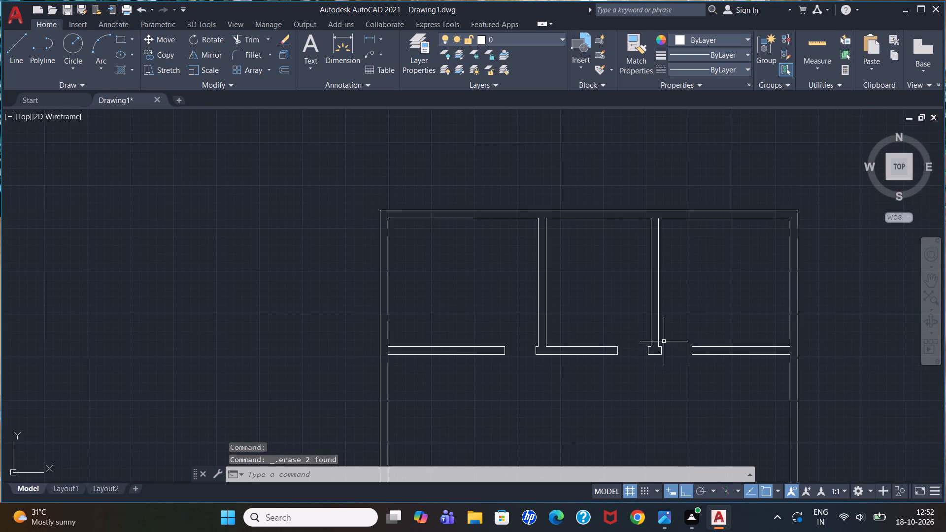
# Erase the short 3" construction line on the right side of the second top-row vertical partition, beside the door jamb.
pyautogui.scroll(2, 693, 346)
pyautogui.click(610, 347)
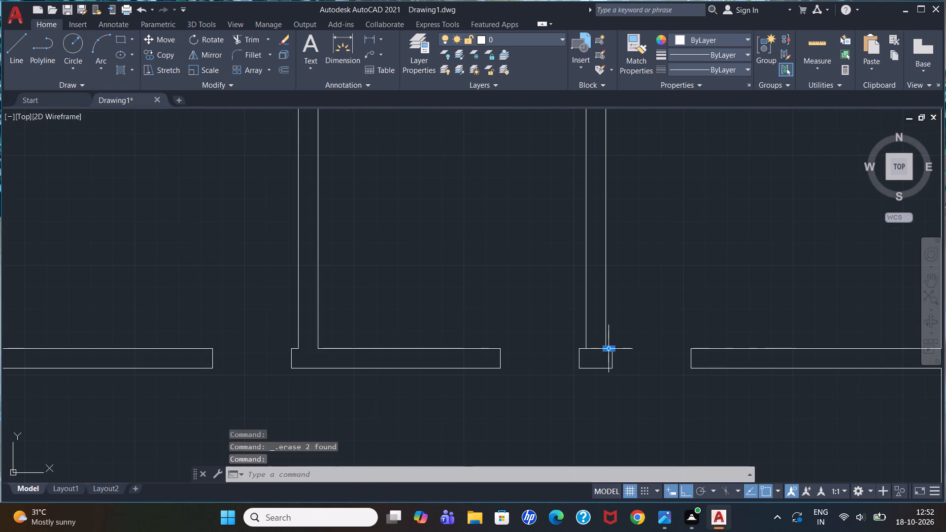
pyautogui.press('Delete')
# Draw a door jamb line across the right exterior wall, 3" below its inner corner with the first horizontal partition.
pyautogui.scroll(-2, 621, 362)
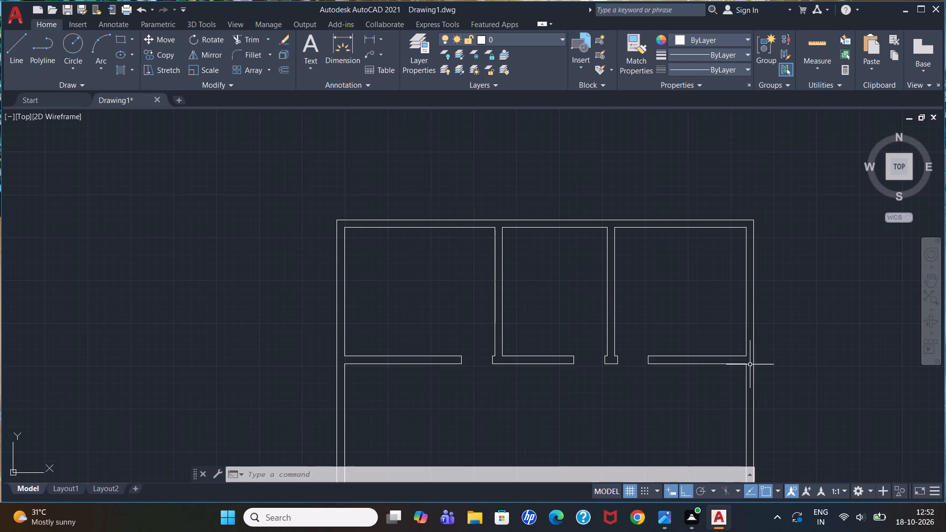
pyautogui.press('l')
pyautogui.press('Return')
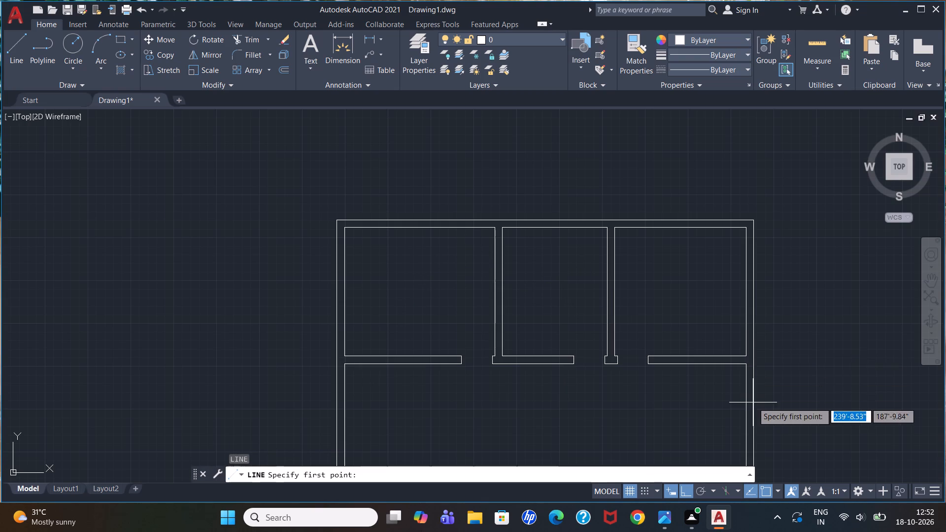
pyautogui.scroll(2, 757, 369)
pyautogui.click(728, 359)
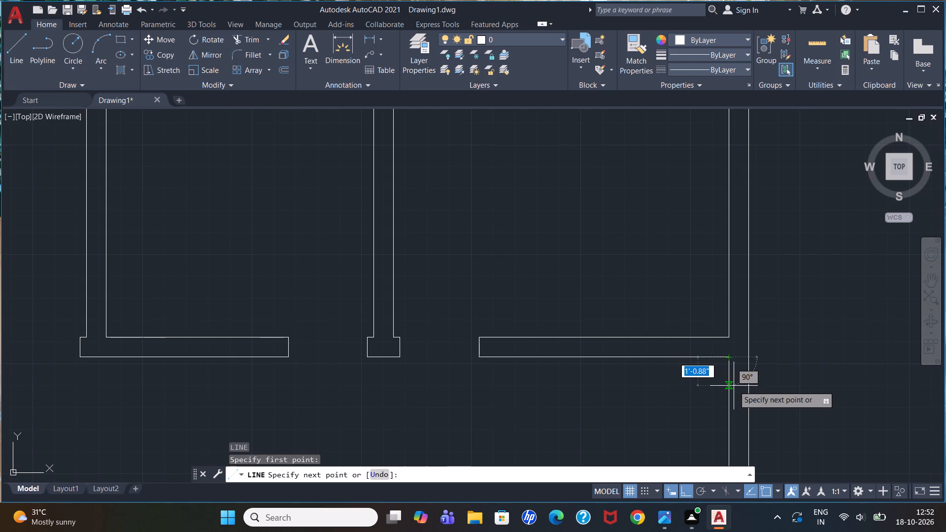
pyautogui.write('3"')
pyautogui.press('Return')
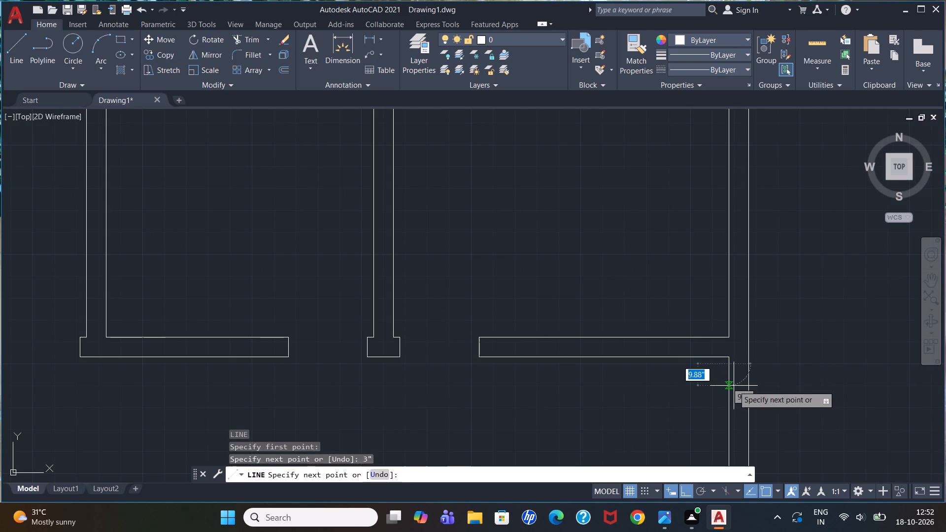
pyautogui.click(751, 365)
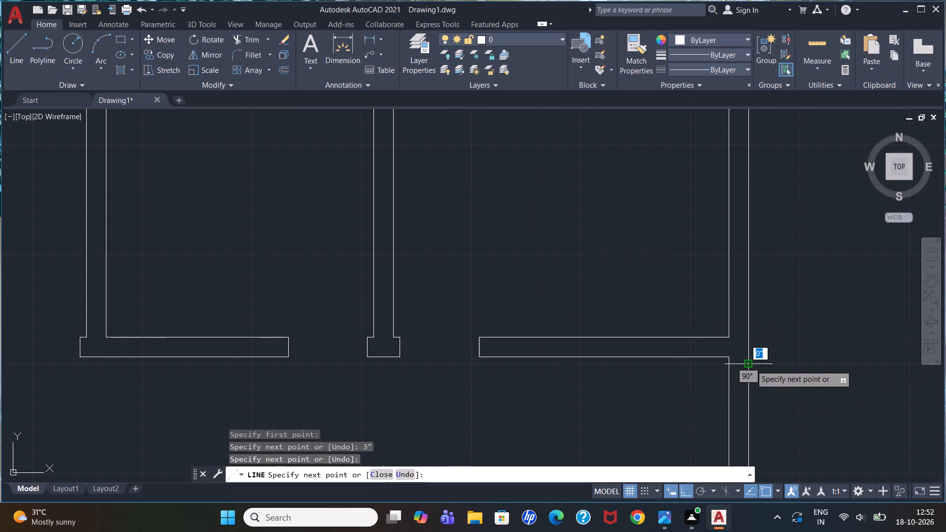
pyautogui.press('Escape')
# Offset the right exterior wall's door jamb line 3' downward.
pyautogui.press('o')
pyautogui.press('Return')
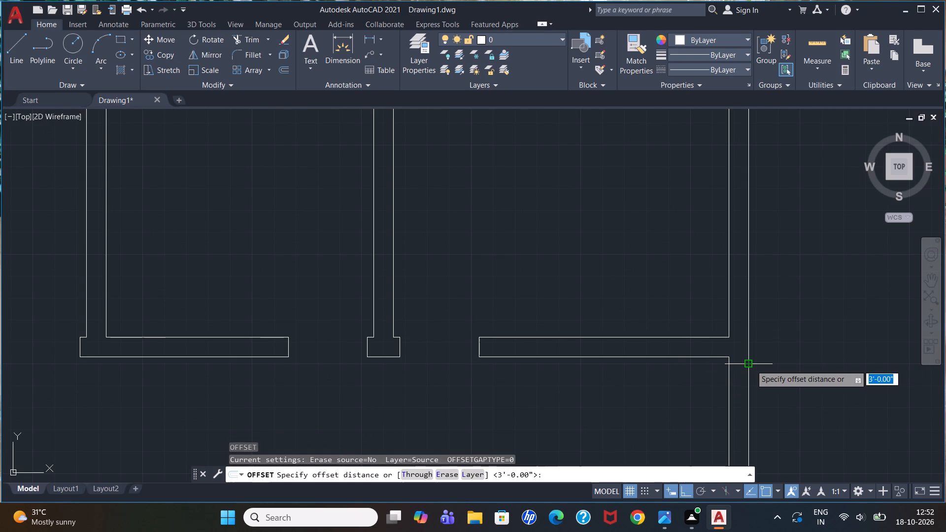
pyautogui.write("3'")
pyautogui.press('Return')
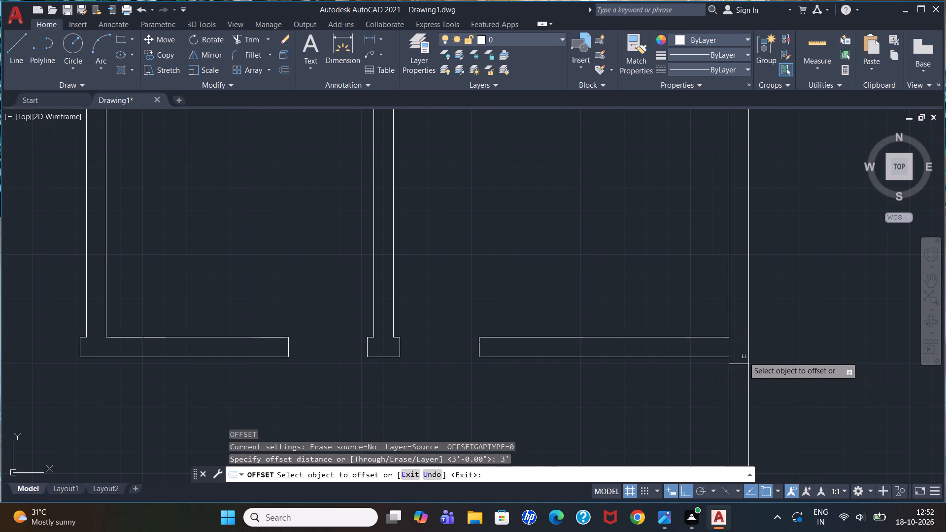
pyautogui.click(742, 363)
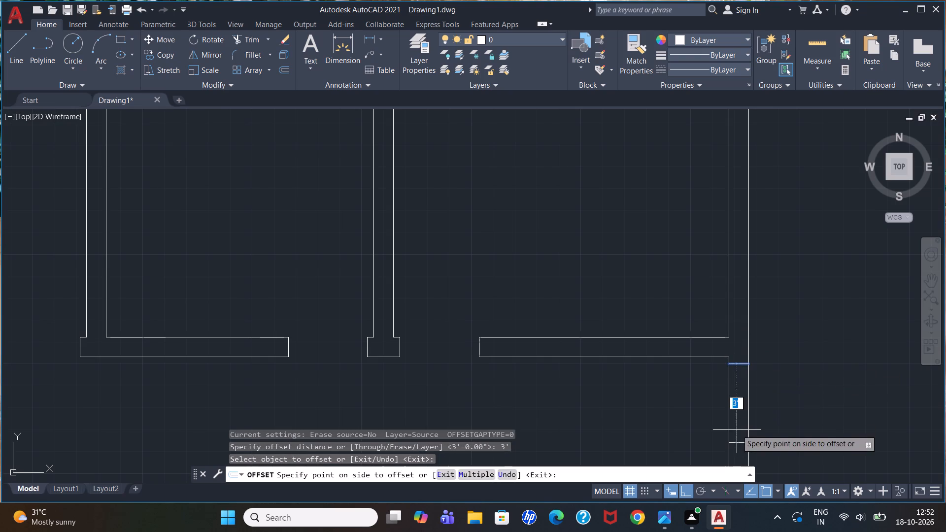
pyautogui.click(737, 431)
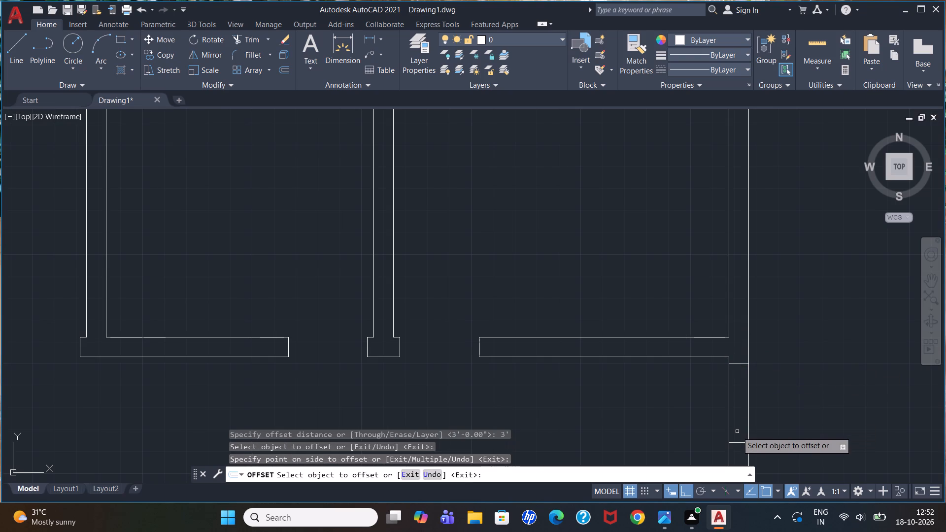
pyautogui.press('Escape')
# Trim both lines of the right exterior wall between the two jambs to open the doorway.
pyautogui.write('tr')
pyautogui.press('Return')
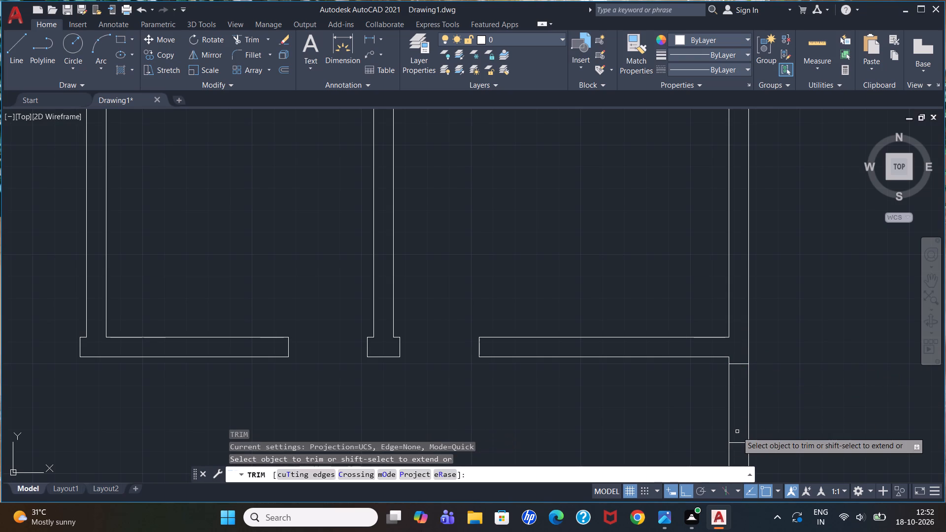
pyautogui.click(694, 391)
pyautogui.click(776, 404)
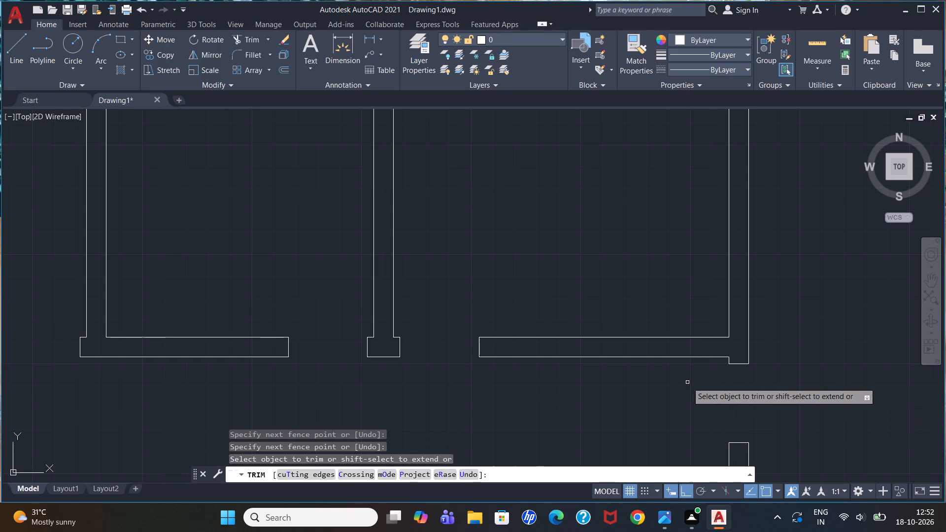
pyautogui.scroll(-1, 684, 369)
pyautogui.scroll(2, 723, 364)
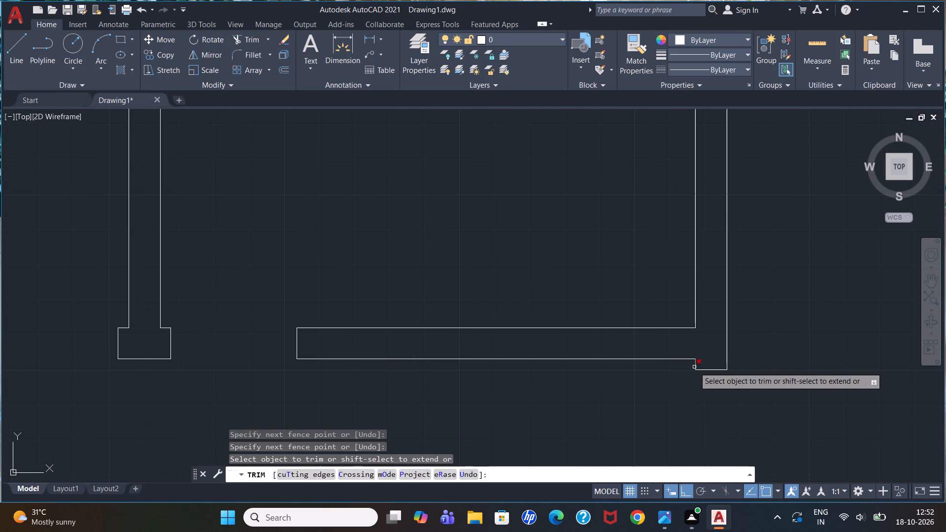
pyautogui.press('Escape')
# Erase the short 3" construction line on the inner face of the right exterior wall, above the new doorway.
pyautogui.click(694, 367)
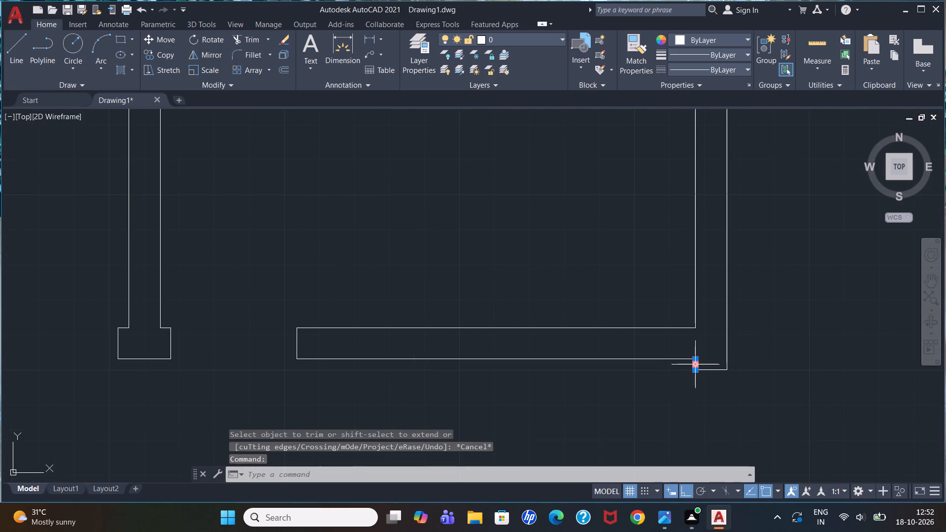
pyautogui.press('Delete')
# Draw a door jamb line across the bottom-left room's top wall, 3" left of the room's inner top-right corner.
pyautogui.scroll(-3, 707, 332)
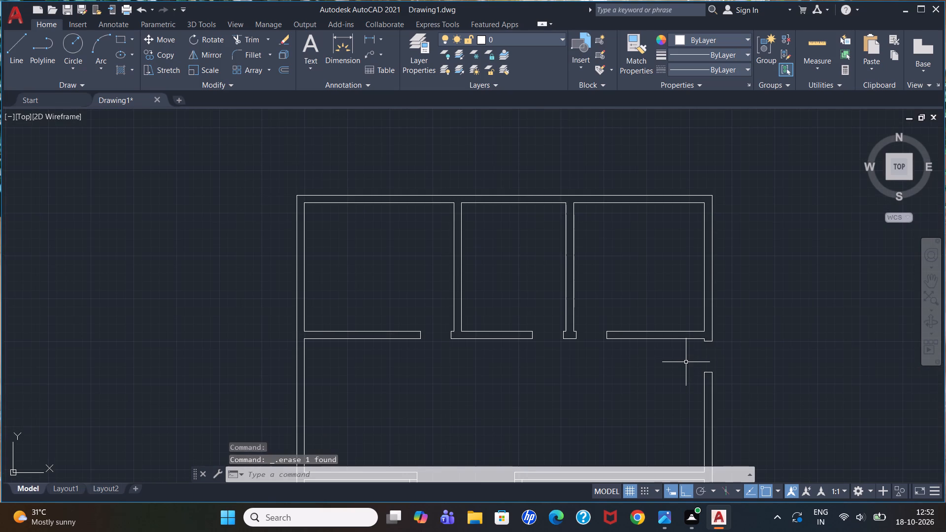
pyautogui.scroll(-2, 687, 352)
pyautogui.scroll(2, 686, 378)
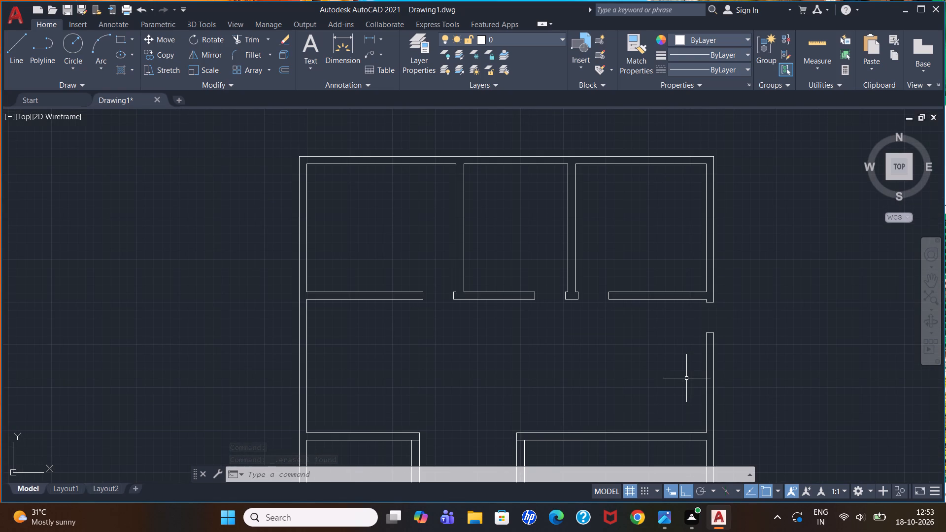
pyautogui.scroll(-2, 425, 273)
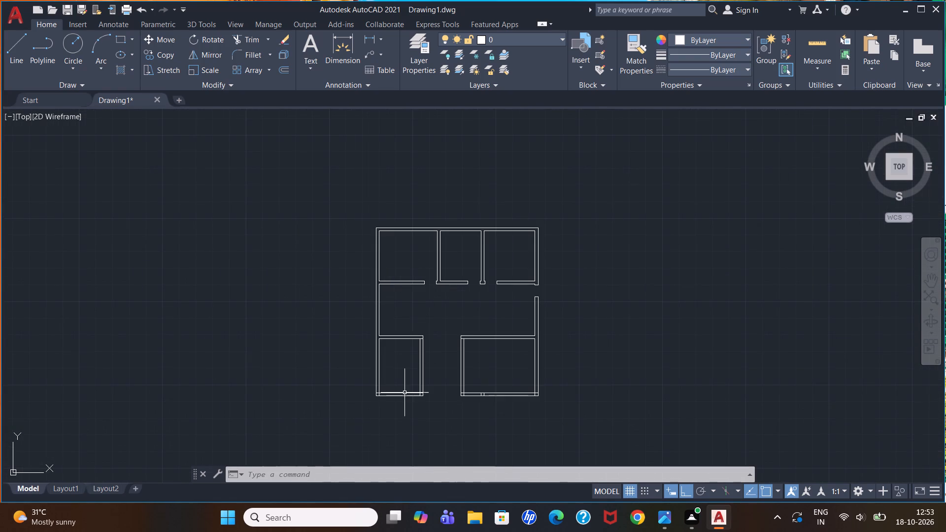
pyautogui.scroll(2, 405, 393)
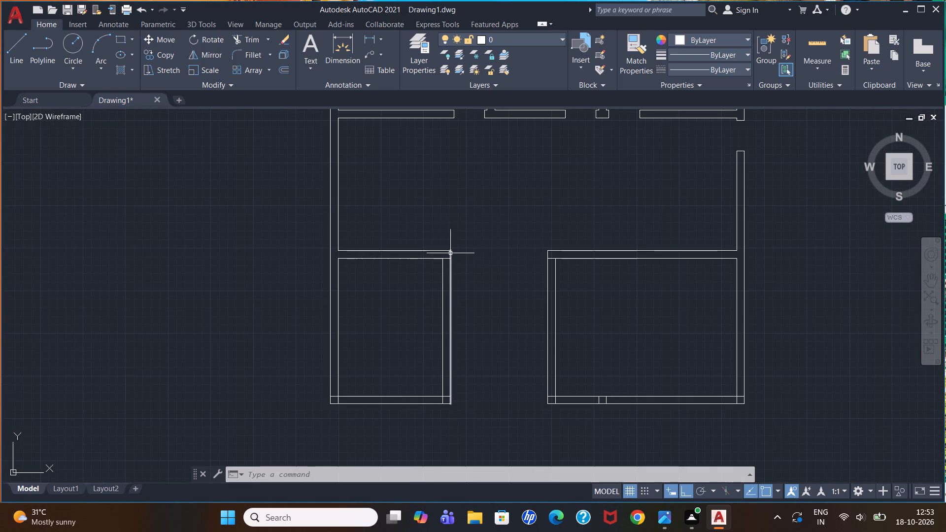
pyautogui.press('l')
pyautogui.press('Return')
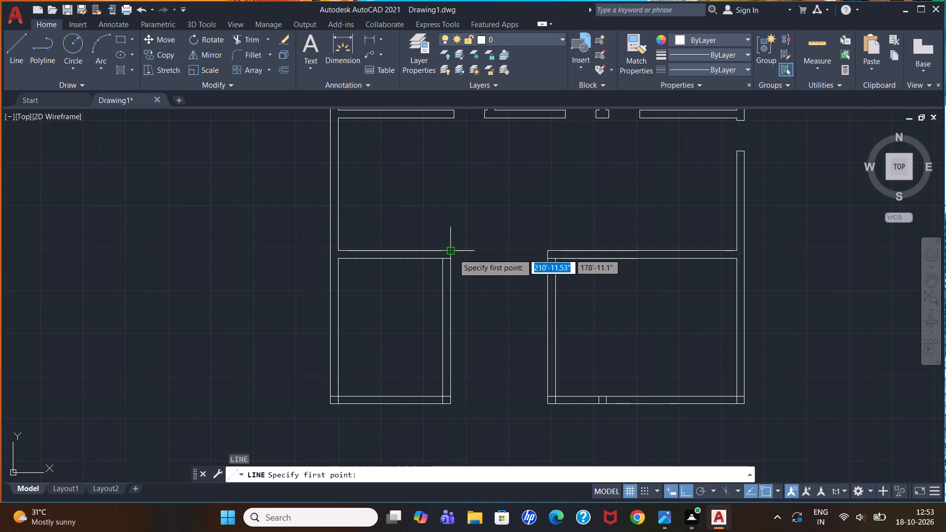
pyautogui.scroll(1, 453, 254)
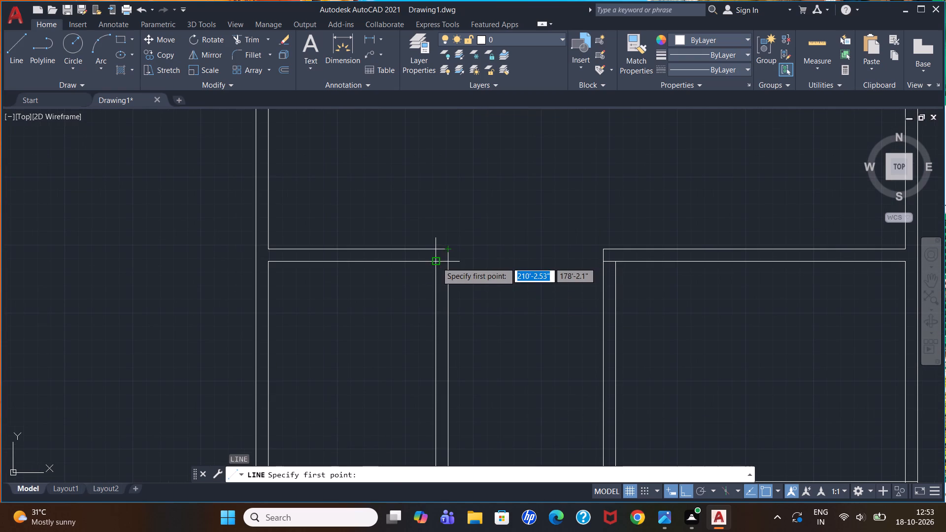
pyautogui.click(437, 262)
pyautogui.press('3')
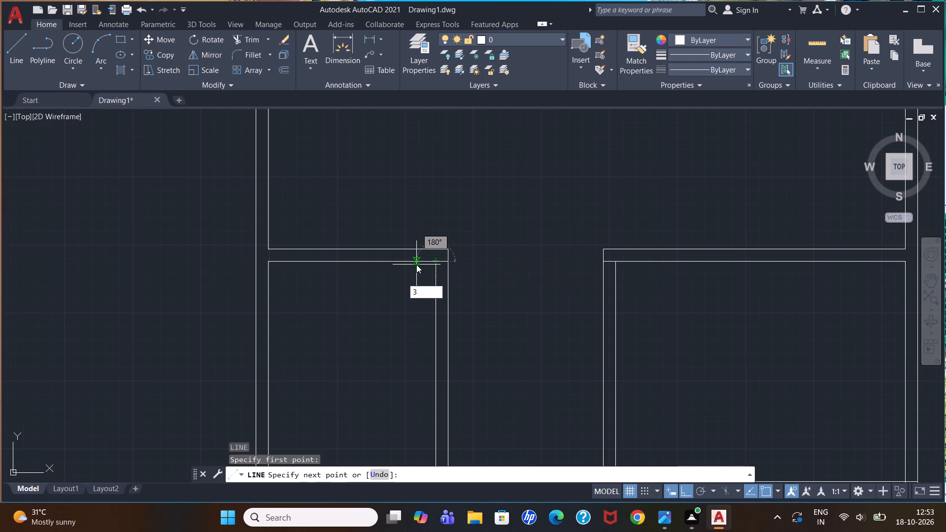
pyautogui.hotkey('shift', '"')
pyautogui.press('Return')
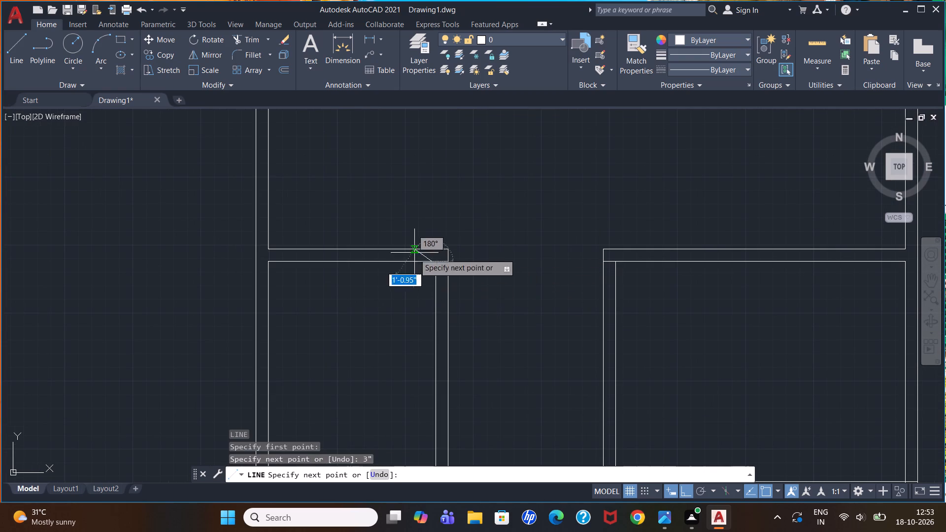
pyautogui.click(430, 246)
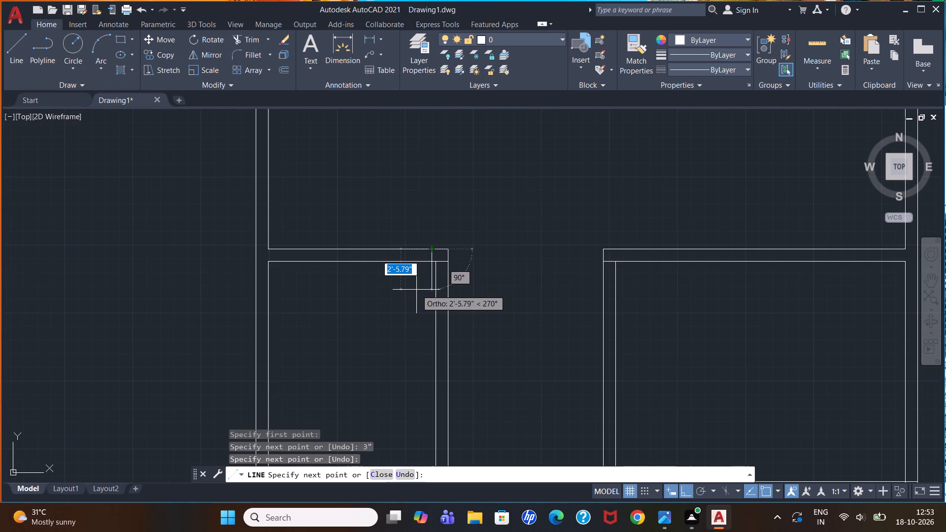
pyautogui.press('Escape')
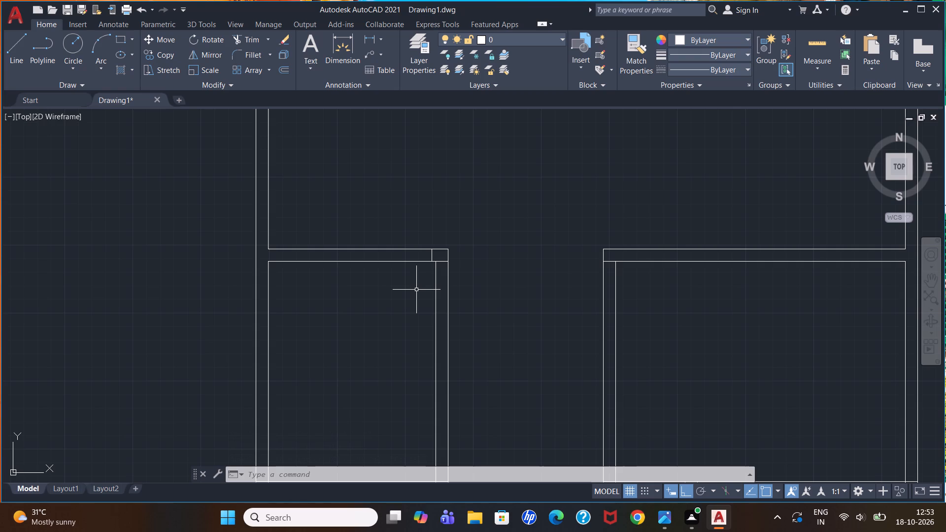
# Offset the bottom-left room's door jamb line 3' to the left.
pyautogui.press('o')
pyautogui.press('Return')
pyautogui.press('3')
pyautogui.press("'")
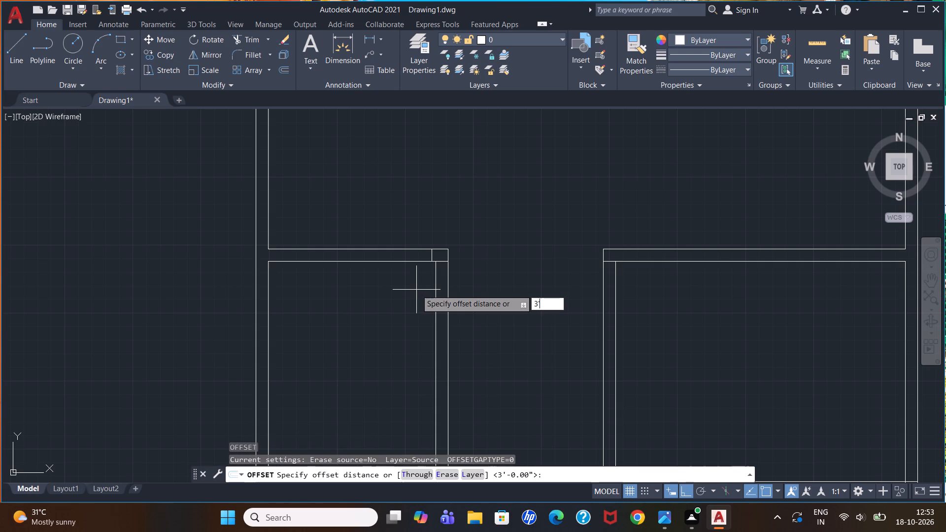
pyautogui.press('Return')
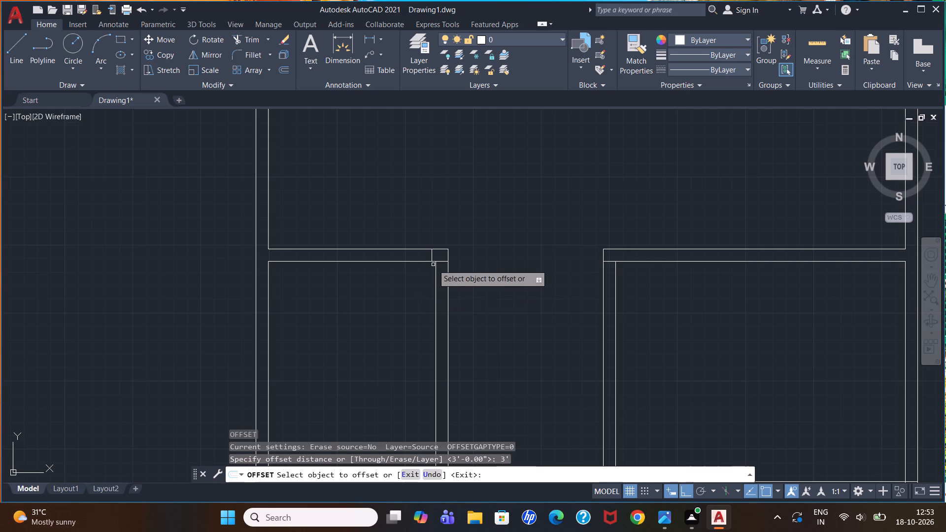
pyautogui.click(432, 254)
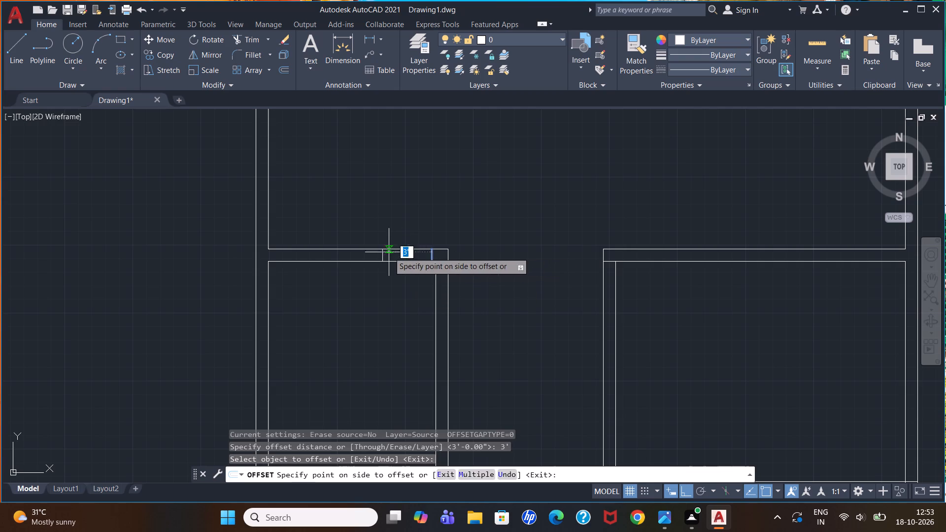
pyautogui.click(384, 253)
pyautogui.press('Escape')
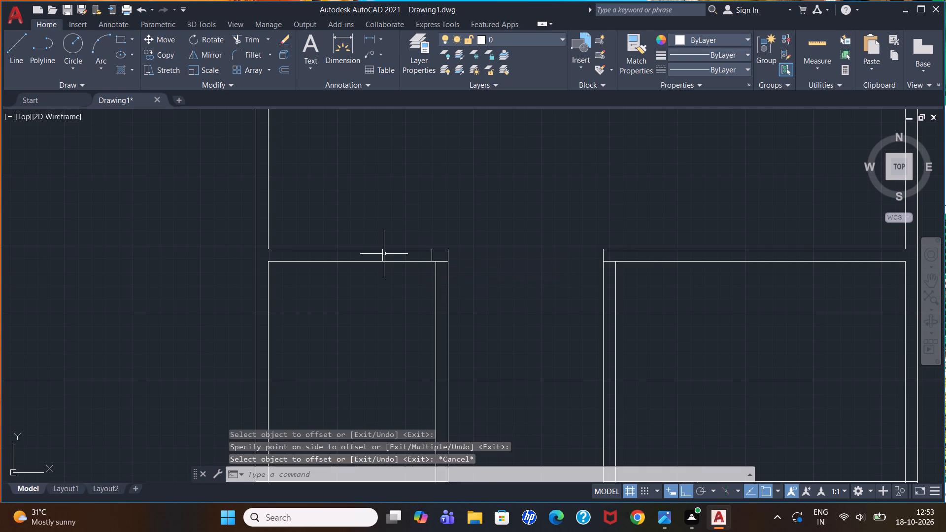
# Draw a door jamb line across the bottom-right room's left wall, 3" below the room's inner top-left corner.
pyautogui.press('l')
pyautogui.press('Return')
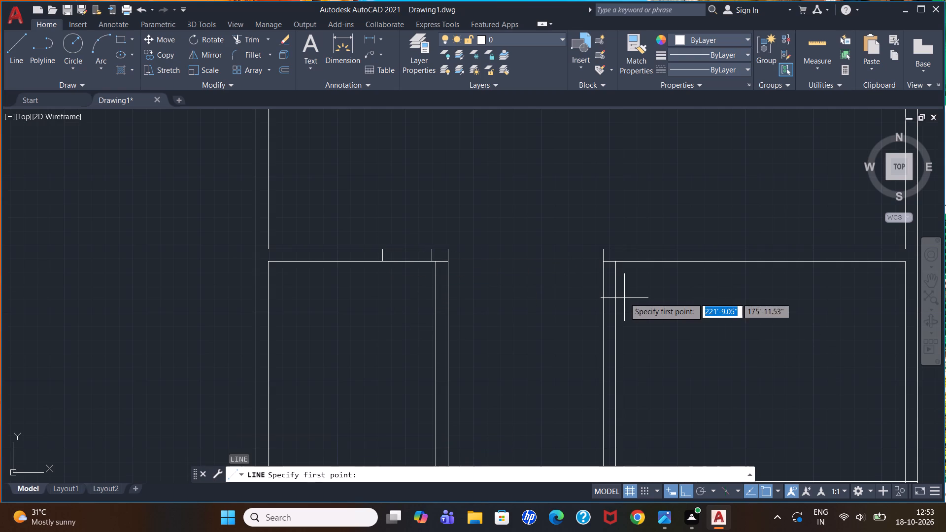
pyautogui.click(618, 266)
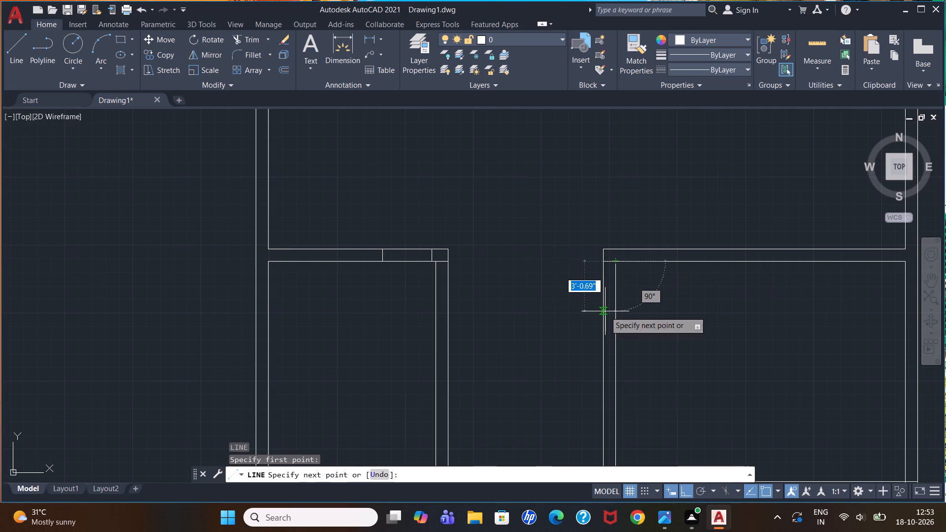
pyautogui.write('3"')
pyautogui.press('Return')
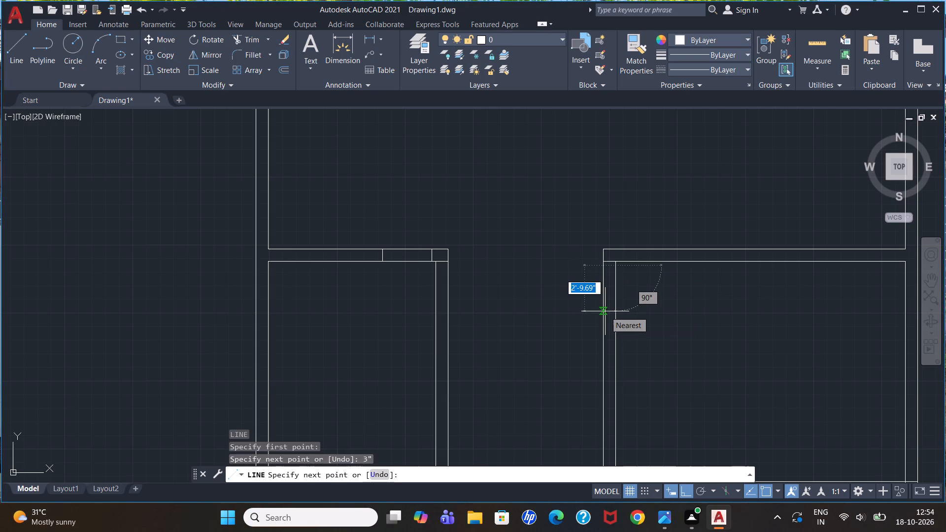
pyautogui.click(604, 266)
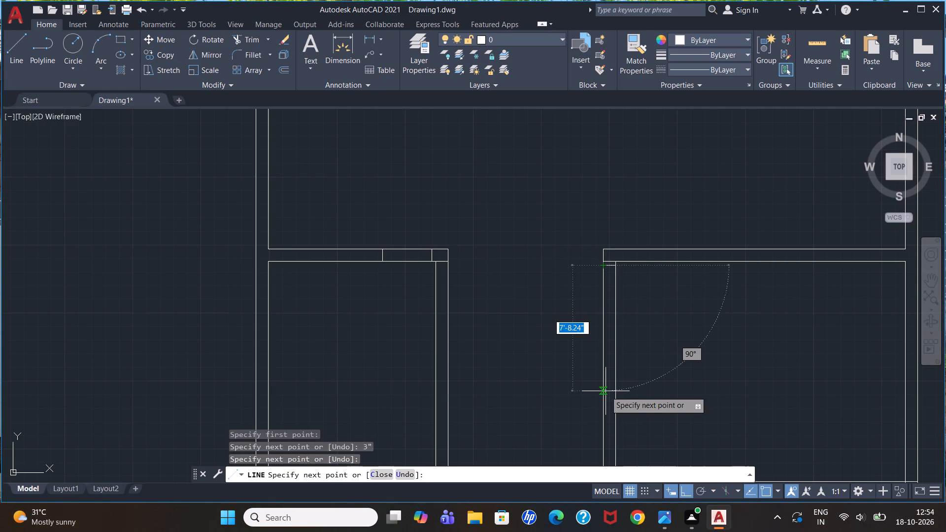
pyautogui.press('Escape')
# Offset the bottom-right room's door jamb line 3' downward.
pyautogui.press('o')
pyautogui.press('Return')
pyautogui.write("3'")
pyautogui.press('Return')
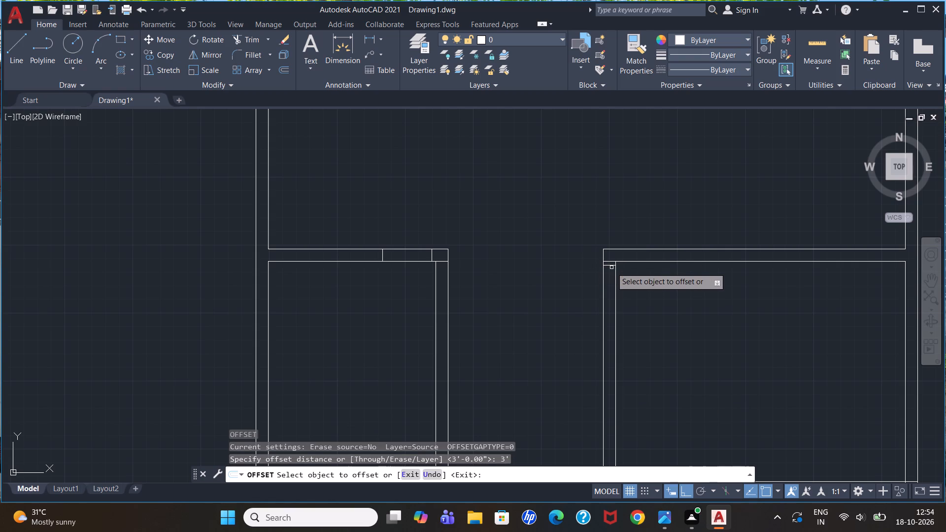
pyautogui.click(611, 265)
pyautogui.click(612, 334)
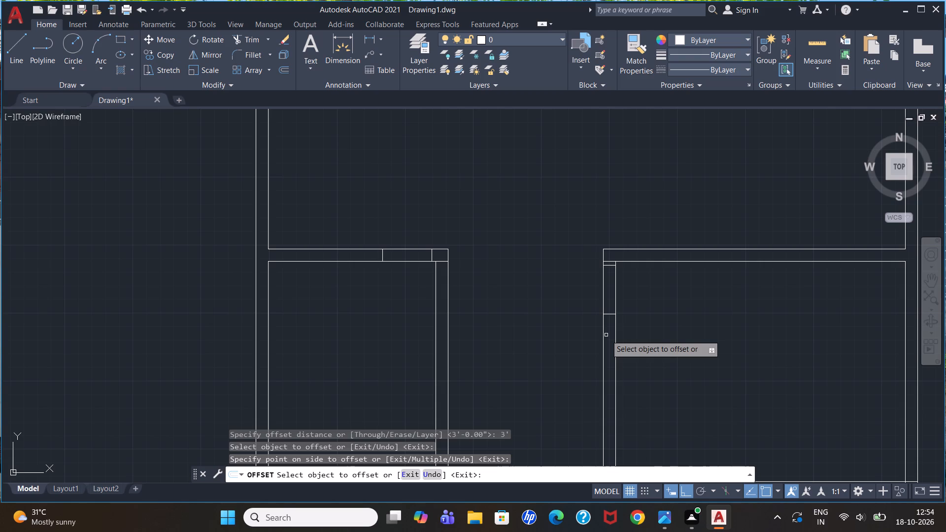
# Draw a door jamb line across the bottom-right room's left wall, 3" above the room's inner bottom-left corner.
pyautogui.press('Escape')
pyautogui.scroll(-3, 612, 303)
pyautogui.scroll(2, 599, 361)
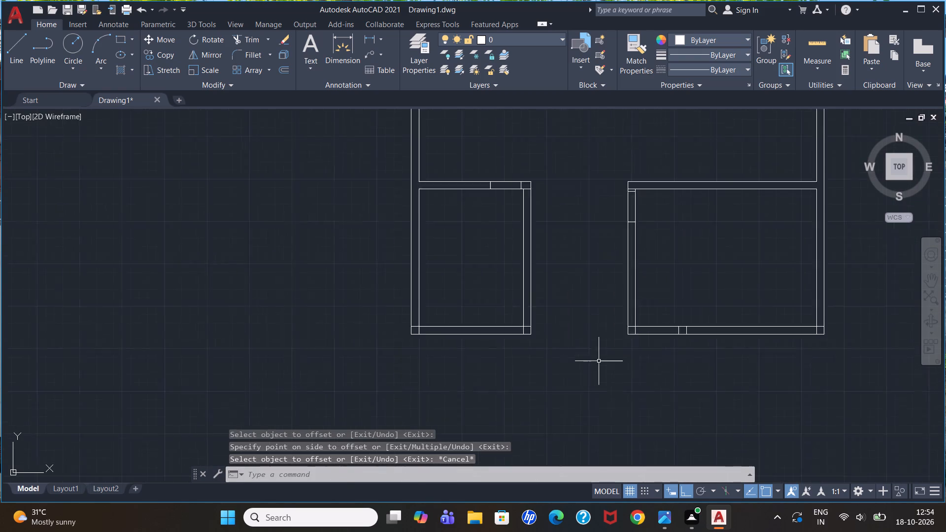
pyautogui.scroll(1, 599, 361)
pyautogui.press('l')
pyautogui.press('Return')
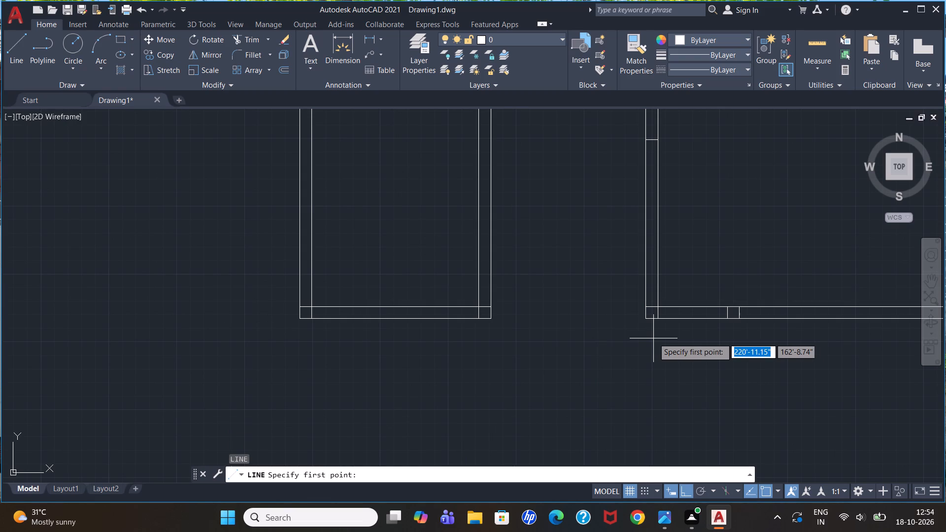
pyautogui.click(661, 306)
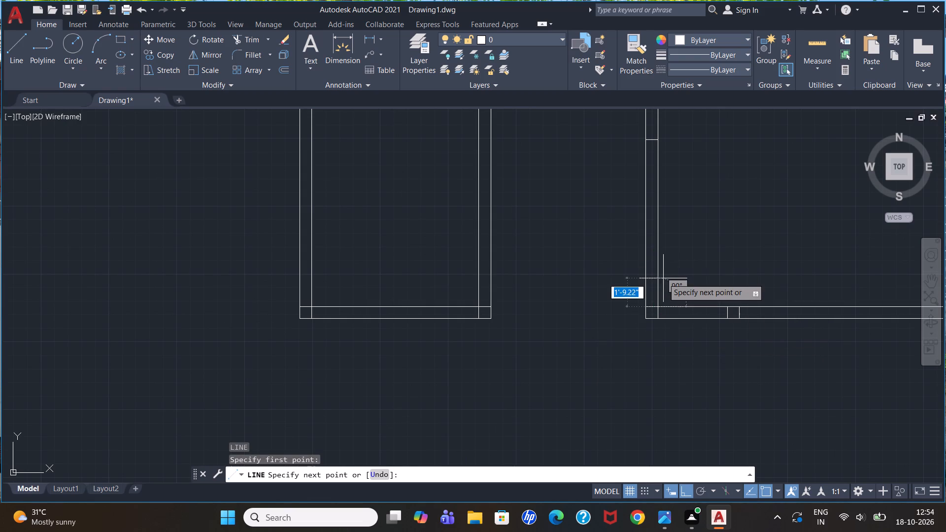
pyautogui.write('3"')
pyautogui.press('Return')
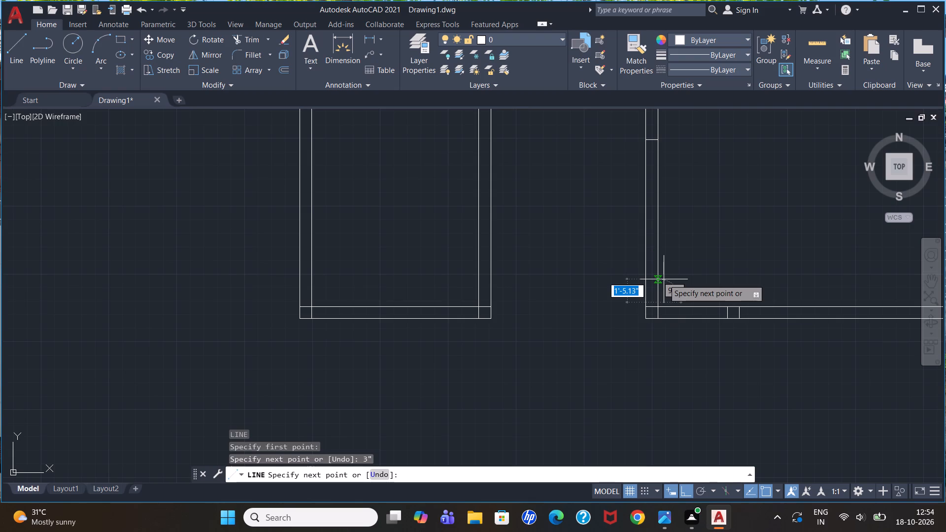
pyautogui.click(646, 299)
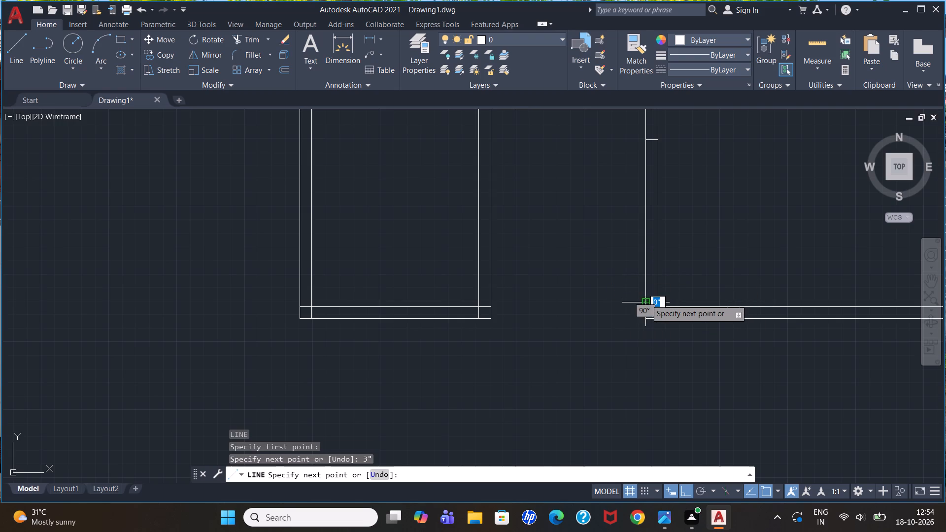
pyautogui.press('Escape')
# Offset the bottom-right room's lower door jamb line 3' upward.
pyautogui.press('o')
pyautogui.press('Return')
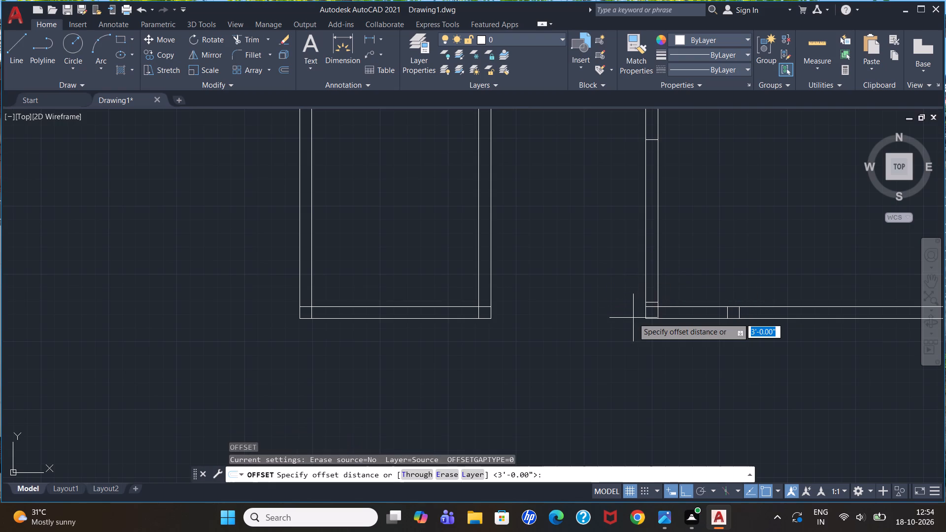
pyautogui.write("3'")
pyautogui.press('Return')
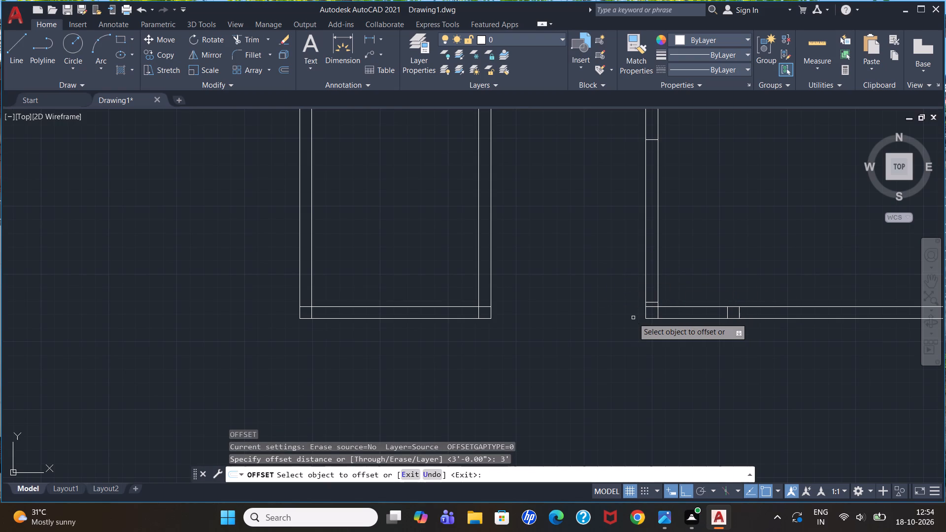
pyautogui.click(651, 301)
pyautogui.click(663, 235)
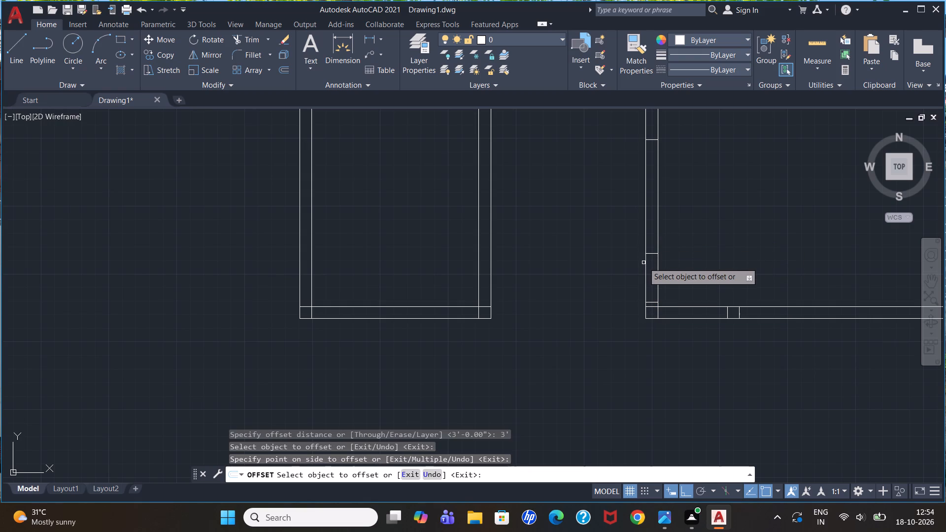
pyautogui.press('Escape')
# Trim the lower door opening in the bottom-right room's left wall and the overlapping lines at its bottom-left corner.
pyautogui.write('tr')
pyautogui.press('Return')
pyautogui.click(640, 281)
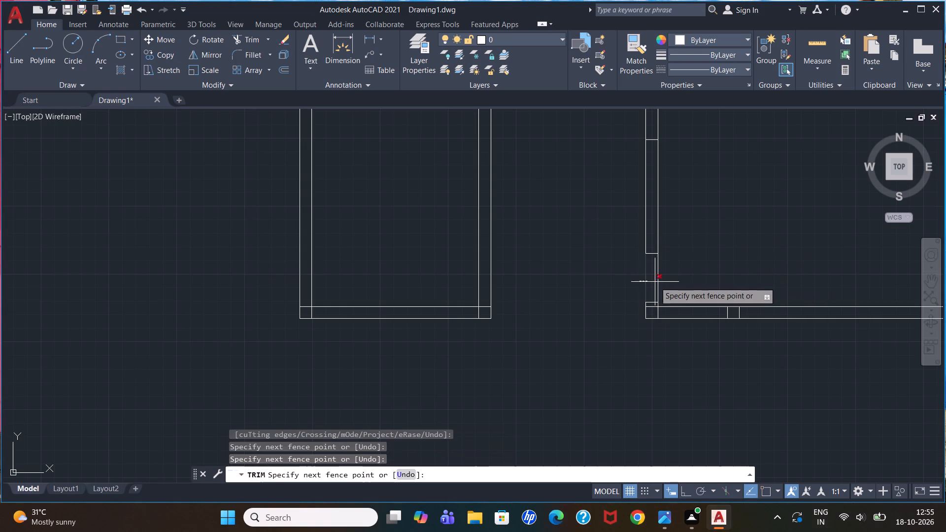
pyautogui.click(662, 282)
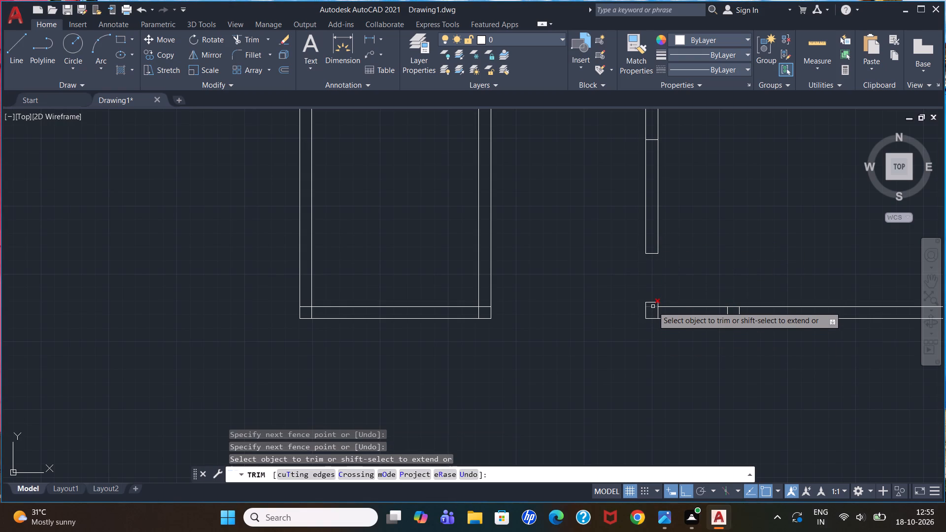
pyautogui.click(653, 306)
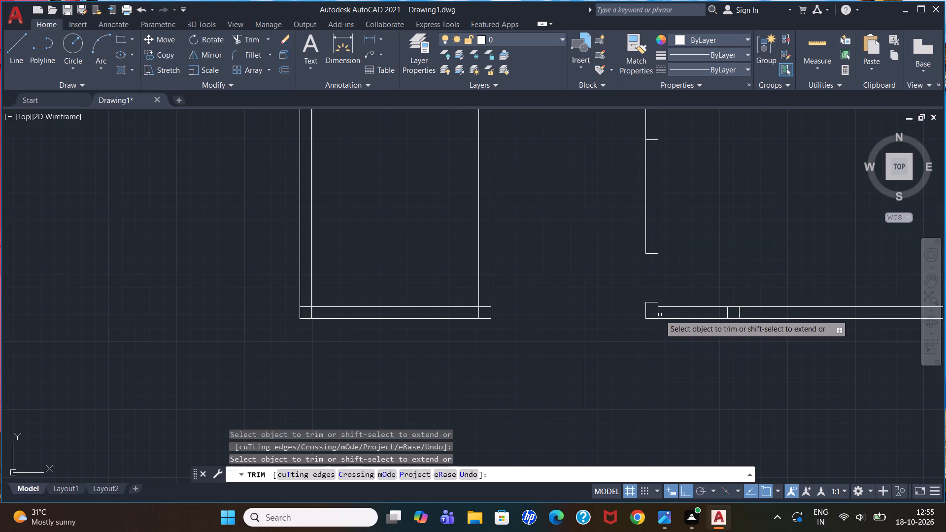
pyautogui.click(657, 313)
# Trim away the two short lines crossing the bottom-right room's bottom wall.
pyautogui.click(719, 309)
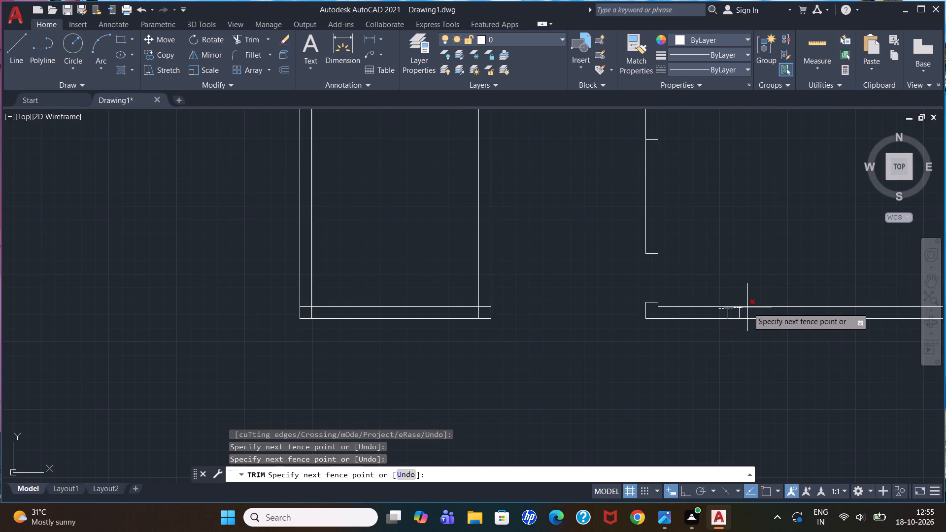
pyautogui.click(753, 307)
# Trim the upper door opening in the bottom-right room's left wall and the overlapping line at its top-left corner.
pyautogui.scroll(-3, 686, 160)
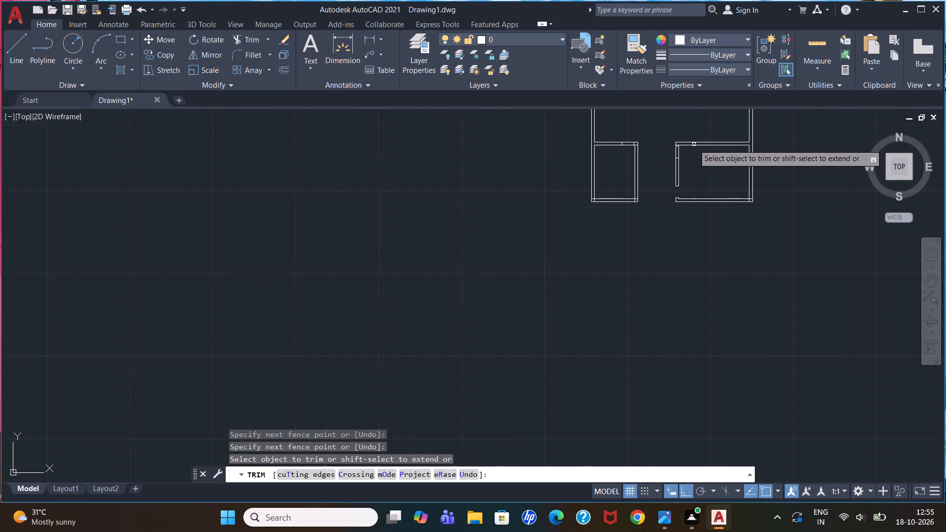
pyautogui.scroll(2, 694, 143)
pyautogui.click(619, 156)
pyautogui.click(692, 162)
pyautogui.scroll(2, 672, 146)
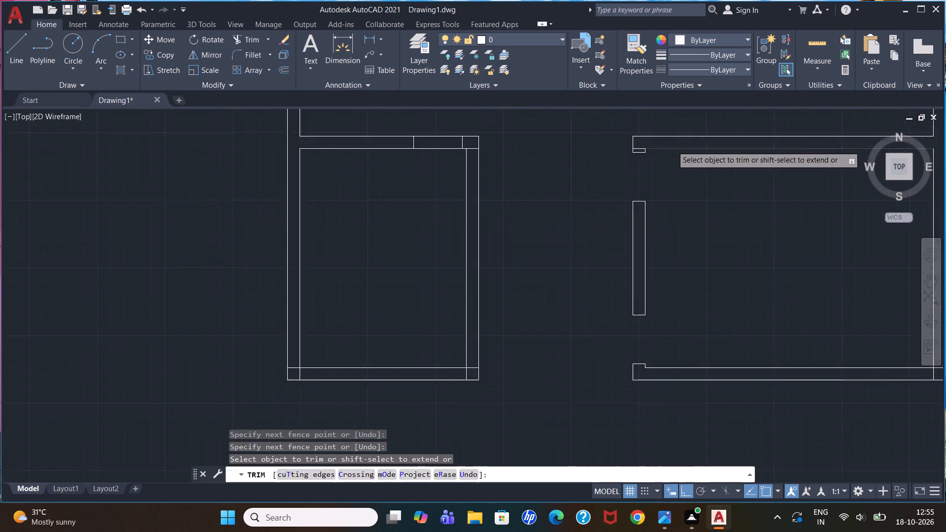
pyautogui.scroll(1, 672, 146)
pyautogui.click(588, 151)
pyautogui.scroll(-2, 590, 141)
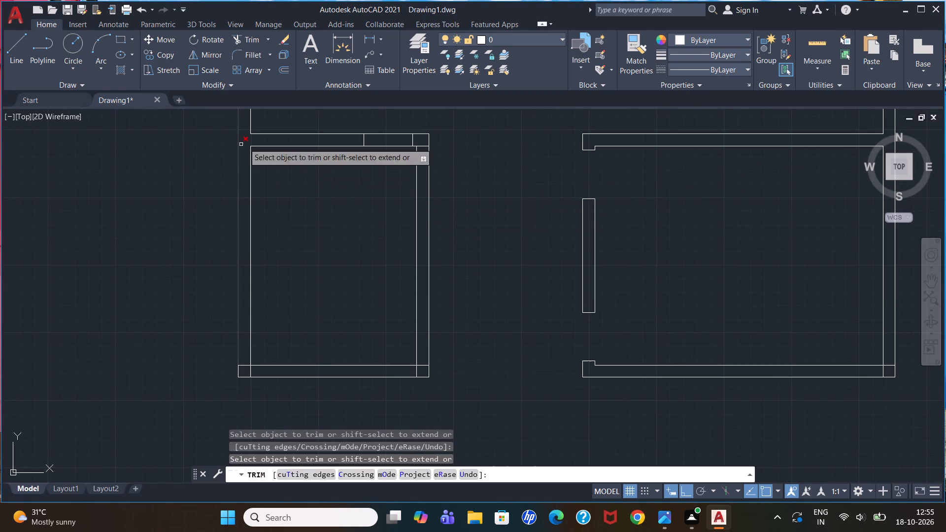
# Trim the door opening in the bottom-left room's top wall and the overlapping line at its top-right corner.
pyautogui.click(397, 120)
pyautogui.click(407, 166)
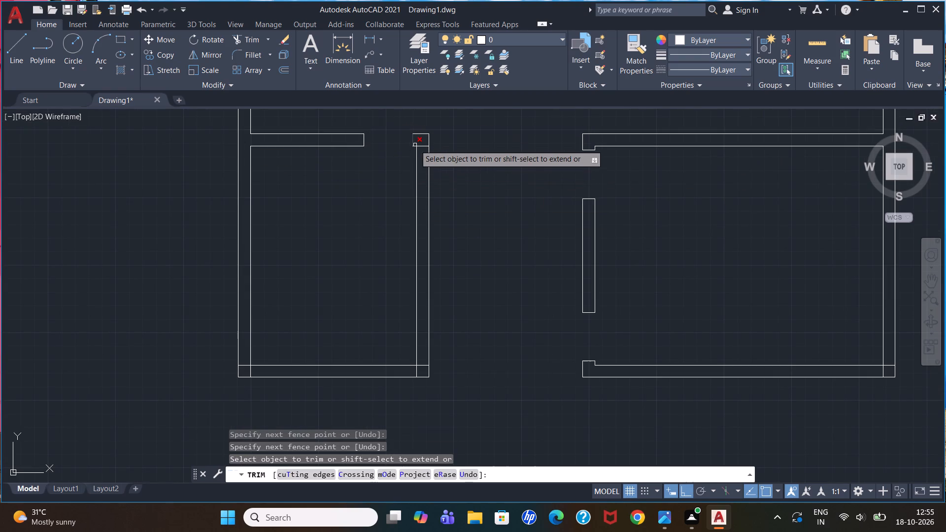
pyautogui.scroll(2, 416, 142)
pyautogui.click(423, 151)
pyautogui.scroll(-3, 427, 148)
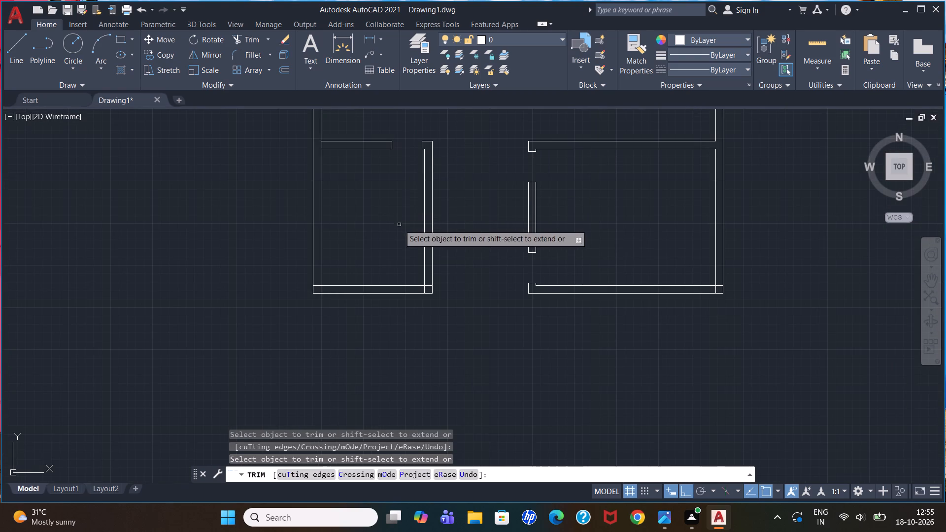
# Trim the overlapping wall lines at the bottom-left room's two bottom corners.
pyautogui.scroll(2, 428, 300)
pyautogui.click(421, 279)
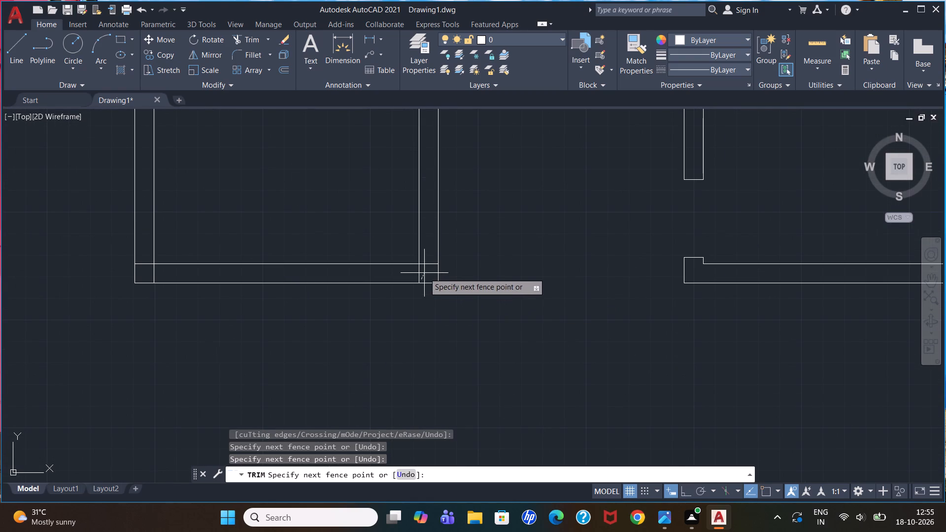
pyautogui.click(430, 264)
pyautogui.click(420, 273)
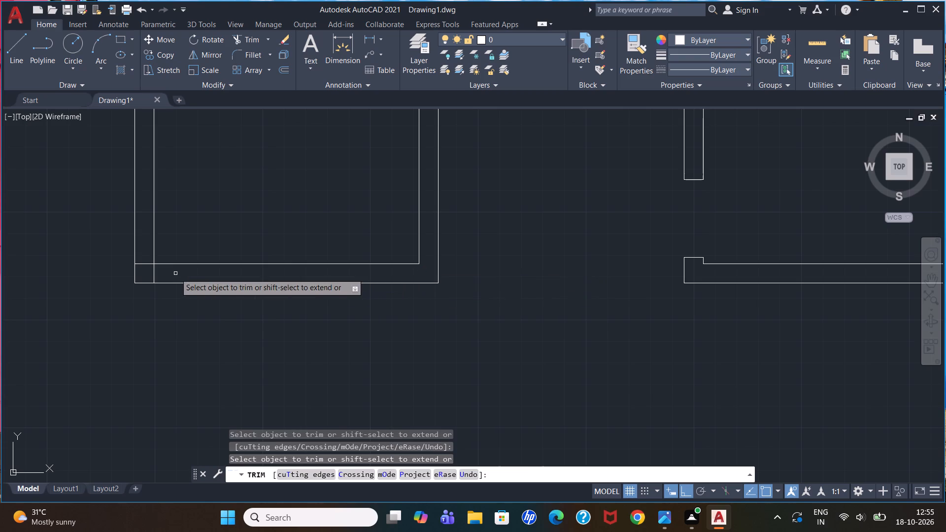
pyautogui.click(155, 275)
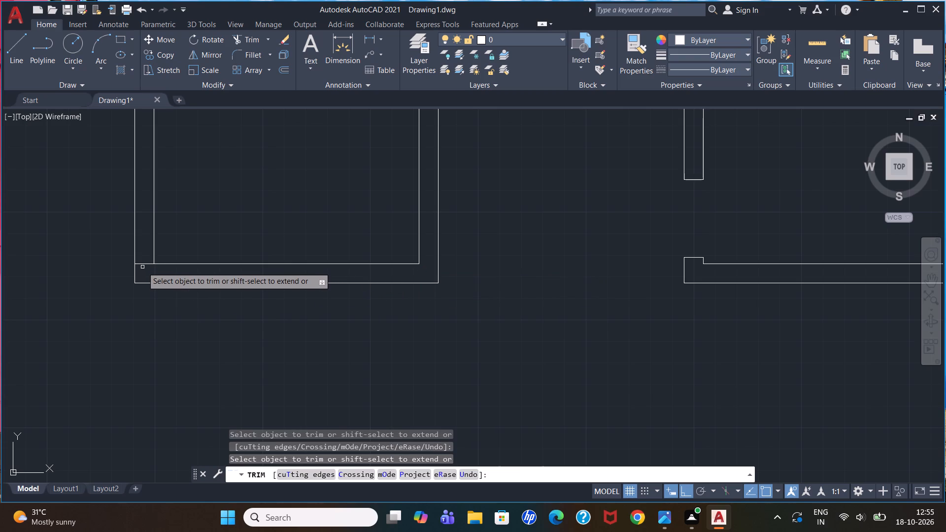
pyautogui.click(142, 264)
pyautogui.scroll(-3, 220, 262)
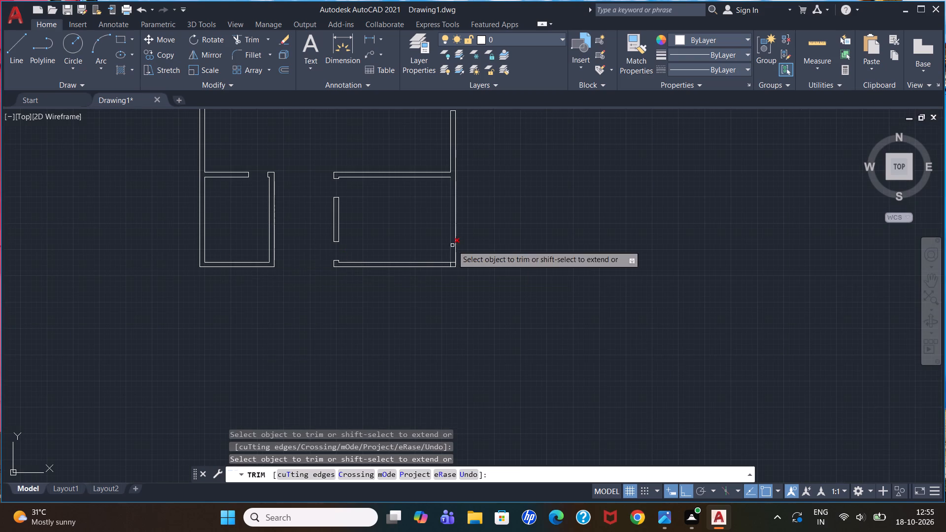
# Trim the overlapping wall lines at the bottom-right room's bottom-right corner and end the trimming.
pyautogui.scroll(3, 435, 262)
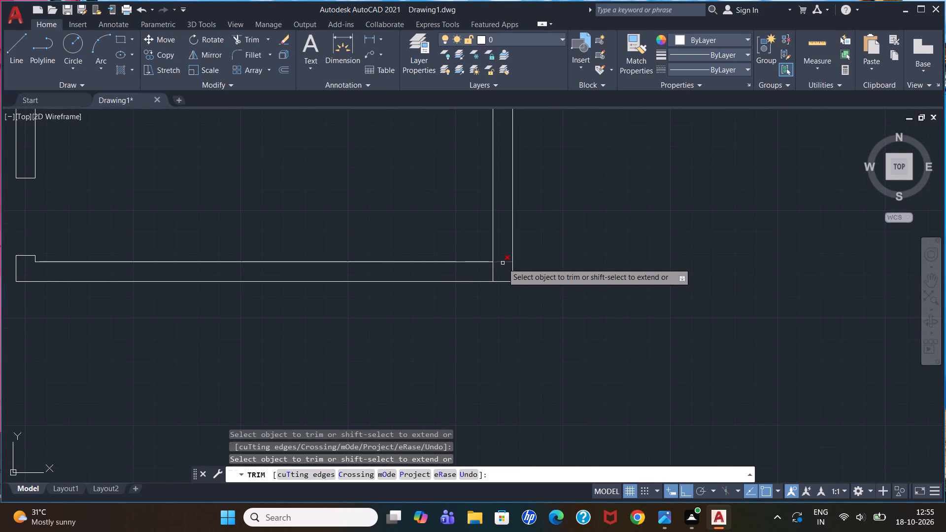
pyautogui.click(503, 263)
pyautogui.click(493, 276)
pyautogui.scroll(-4, 462, 246)
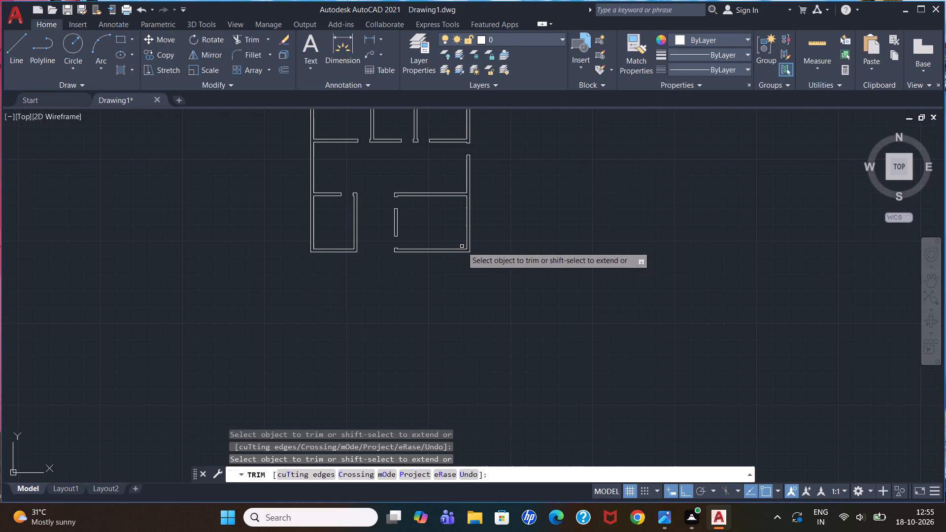
pyautogui.scroll(2, 465, 142)
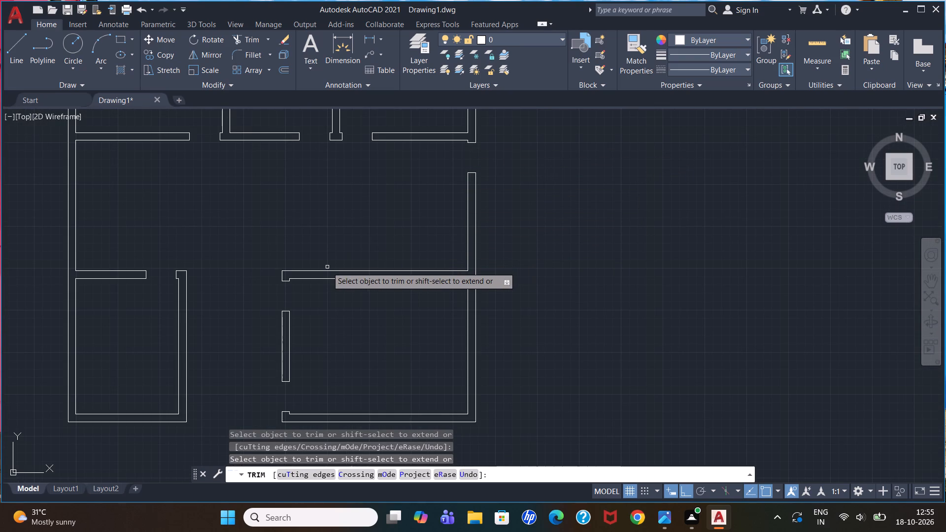
pyautogui.scroll(-2, 328, 270)
pyautogui.scroll(2, 322, 215)
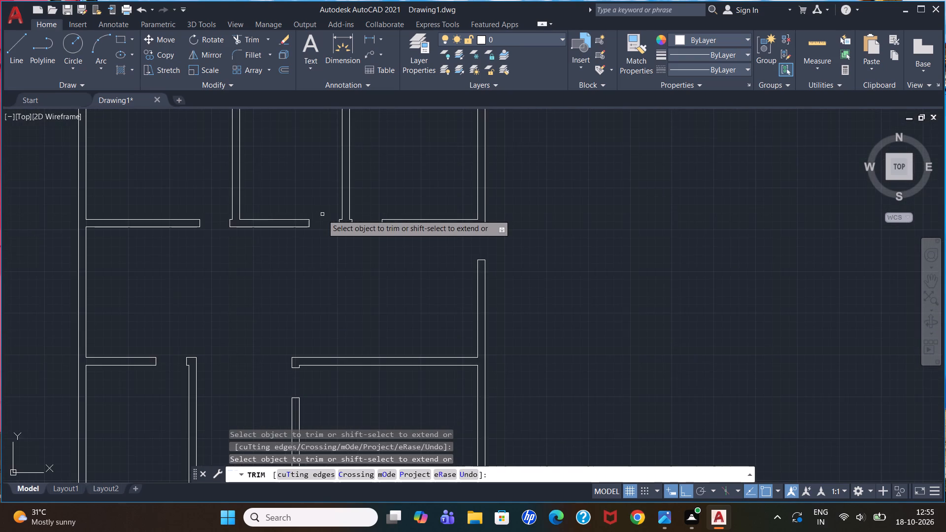
pyautogui.scroll(-2, 322, 214)
pyautogui.scroll(1, 287, 206)
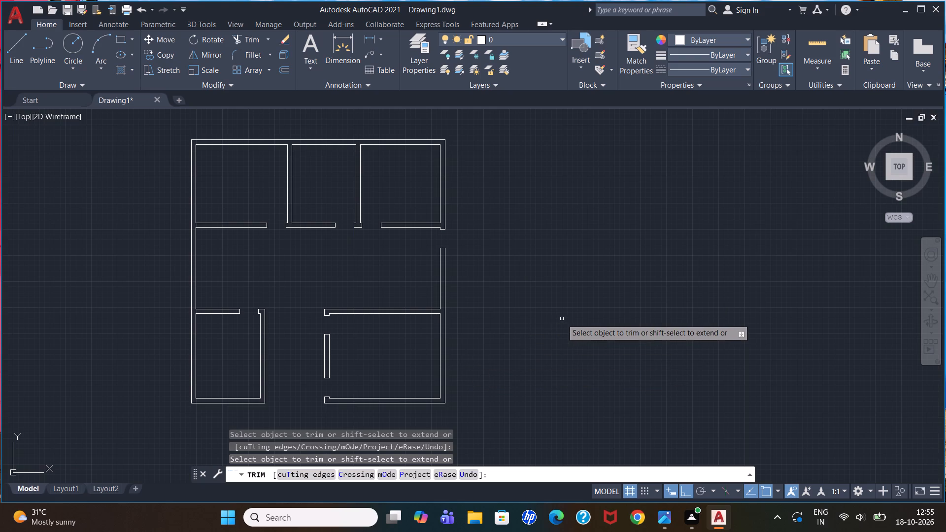
pyautogui.press('Escape')
pyautogui.press('Escape')
pyautogui.press('Escape')
pyautogui.press('Escape')
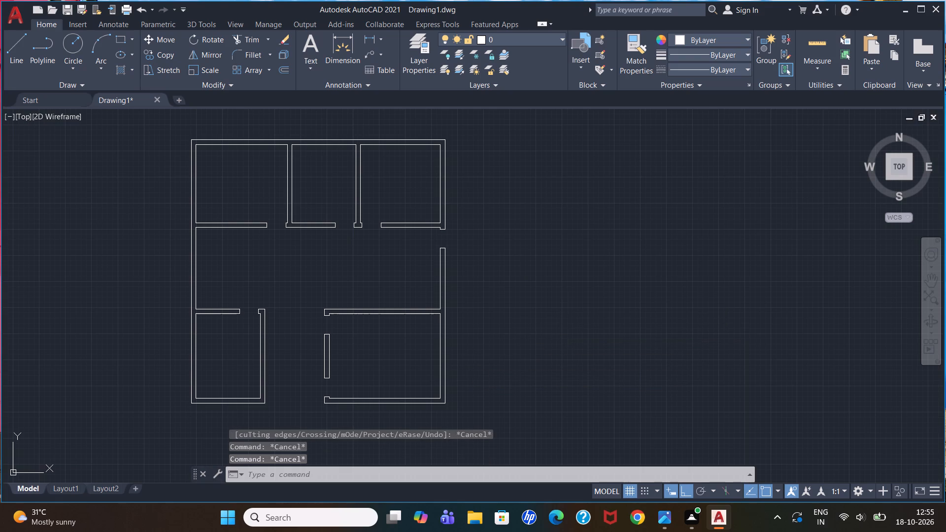
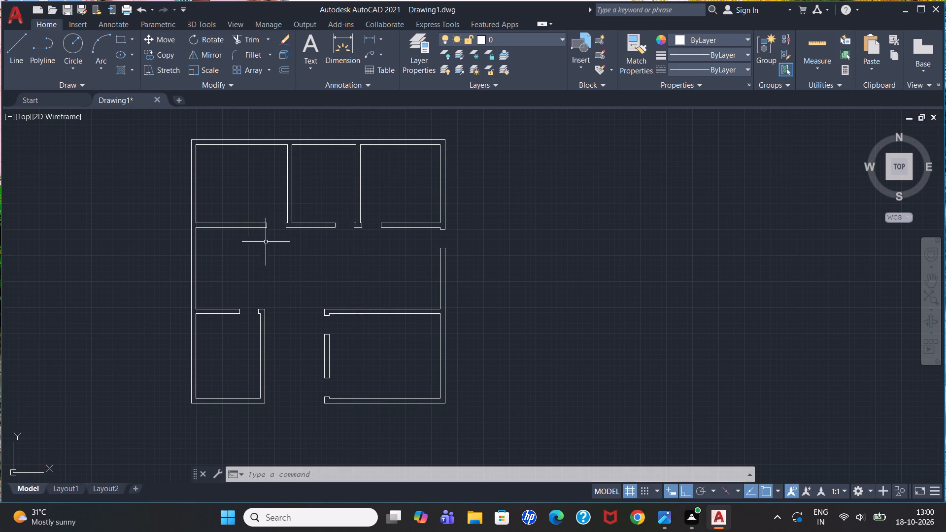
# Draw a line 1' up from the lower-left corner of the wall piece between the two door openings, then across to the bottom-left room's right wall.
pyautogui.scroll(1, 244, 205)
pyautogui.scroll(-1, 204, 215)
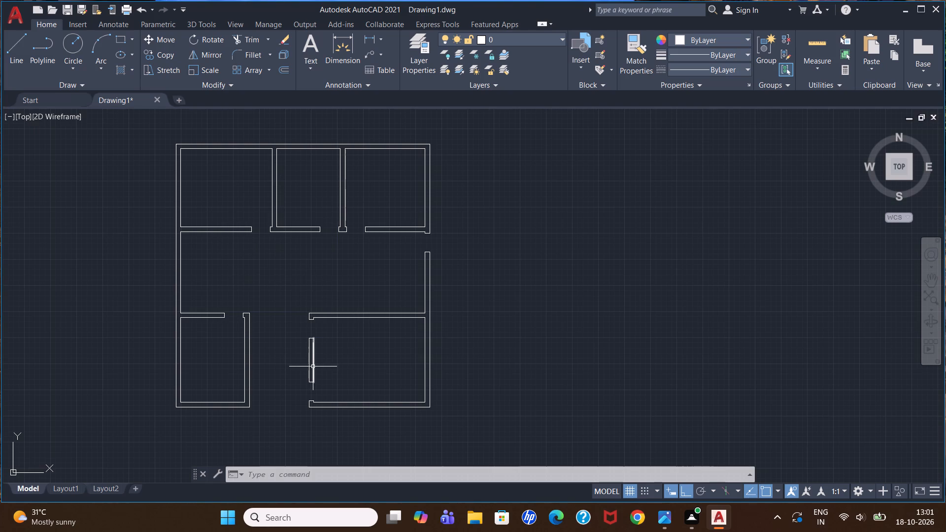
pyautogui.scroll(1, 302, 376)
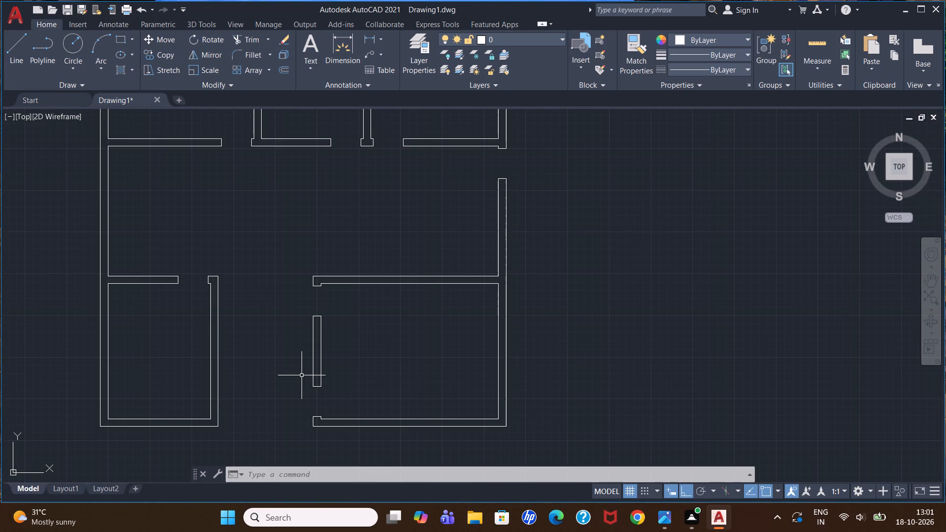
pyautogui.scroll(1, 323, 395)
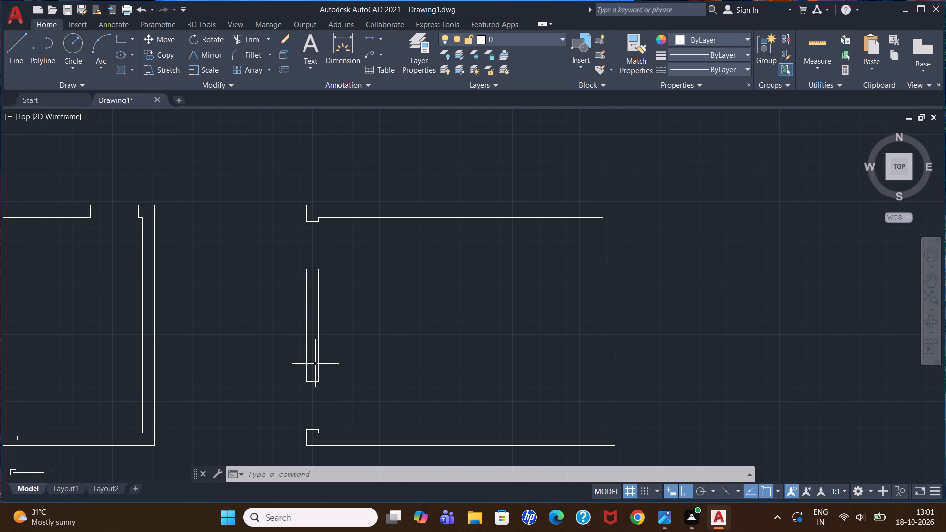
pyautogui.scroll(1, 308, 373)
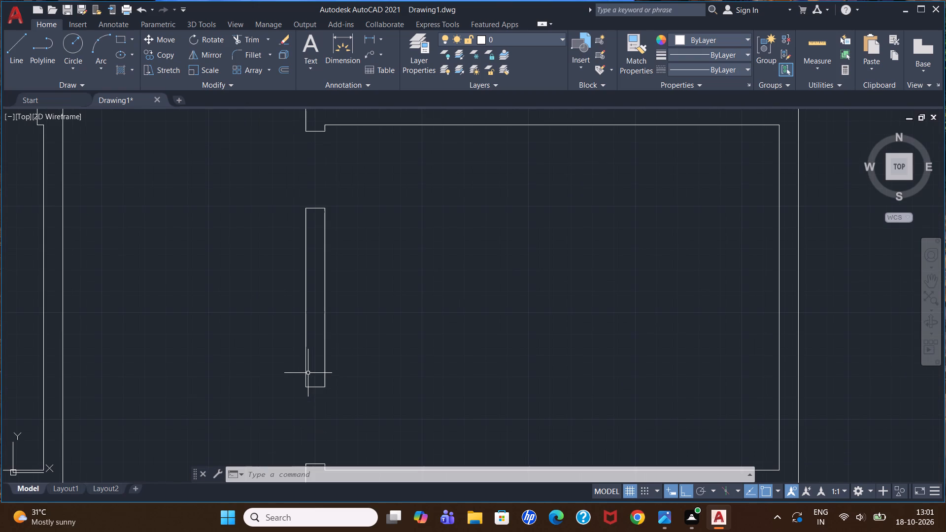
pyautogui.press('l')
pyautogui.press('Return')
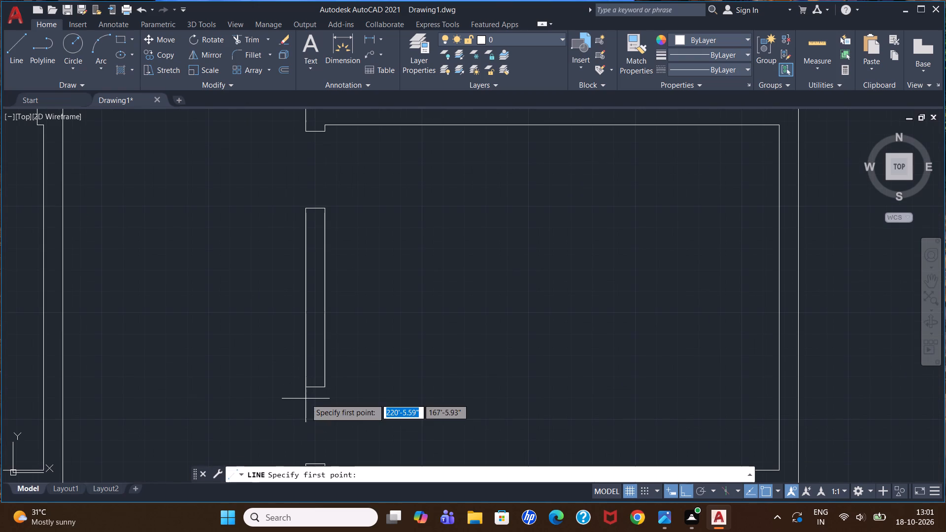
pyautogui.click(303, 391)
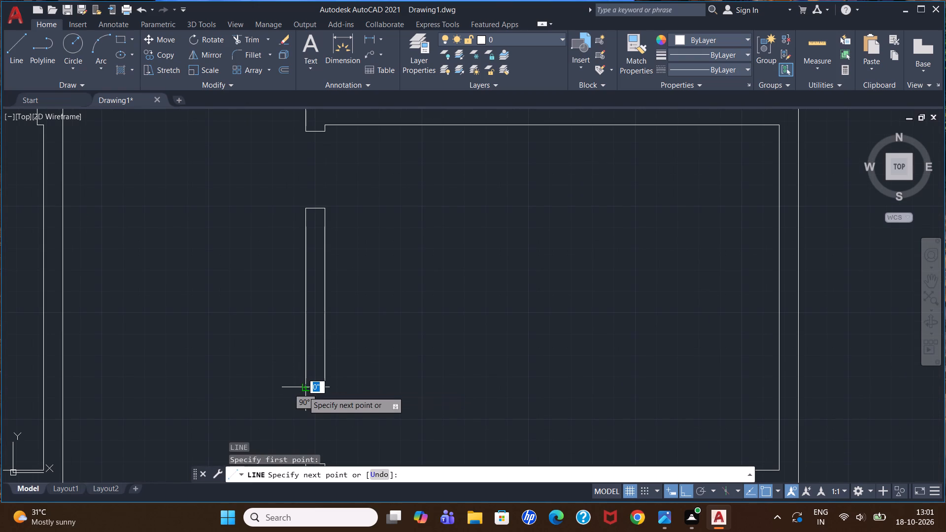
pyautogui.write("1'")
pyautogui.press('Return')
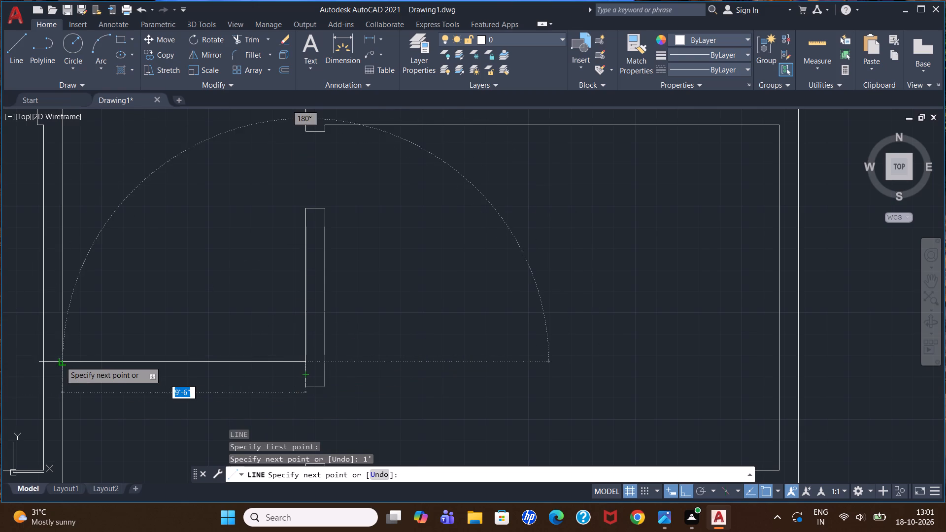
pyautogui.click(62, 363)
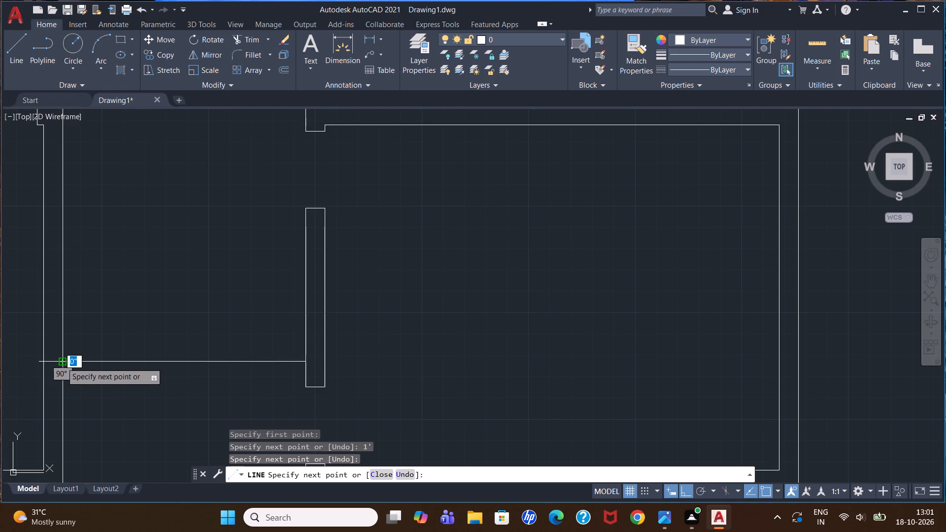
pyautogui.press('Escape')
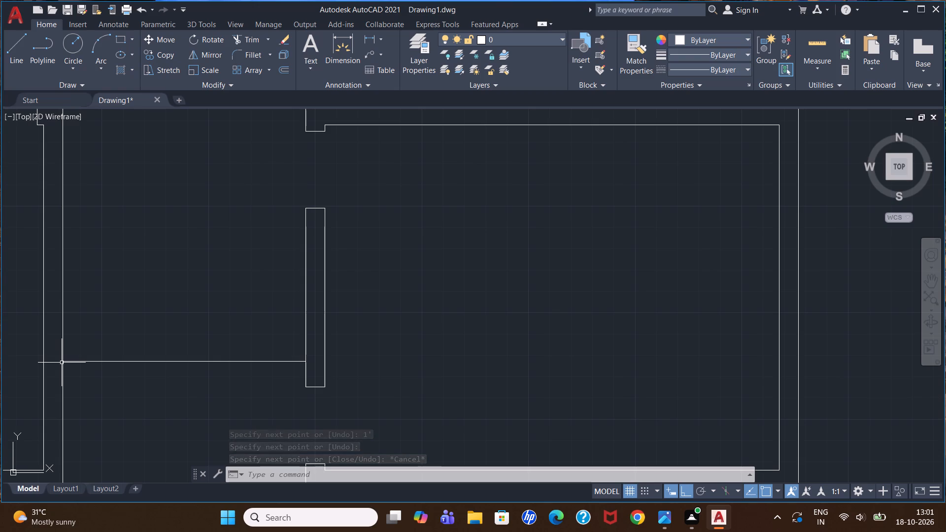
# Offset the new horizontal line between the two bottom rooms upward by 9".
pyautogui.press('o')
pyautogui.press('Return')
pyautogui.write('9"\'')
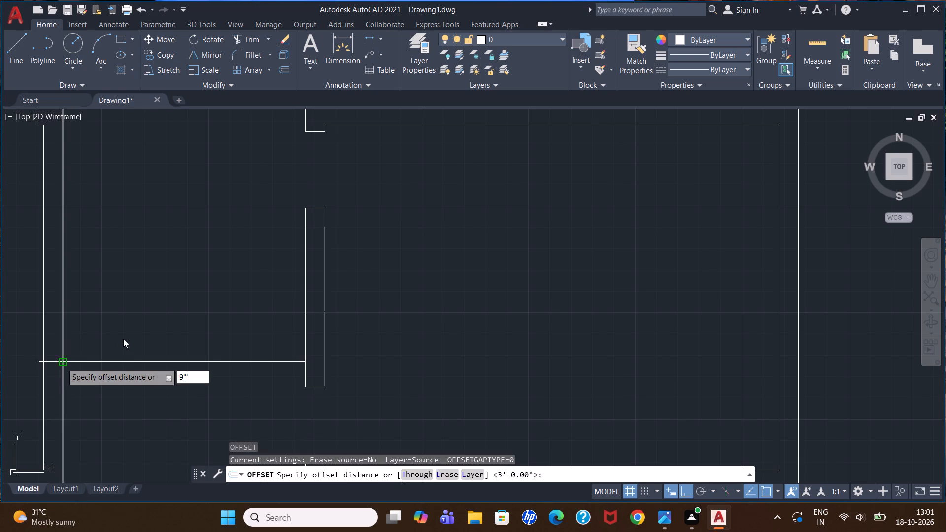
pyautogui.press('BackSpace')
pyautogui.press('Return')
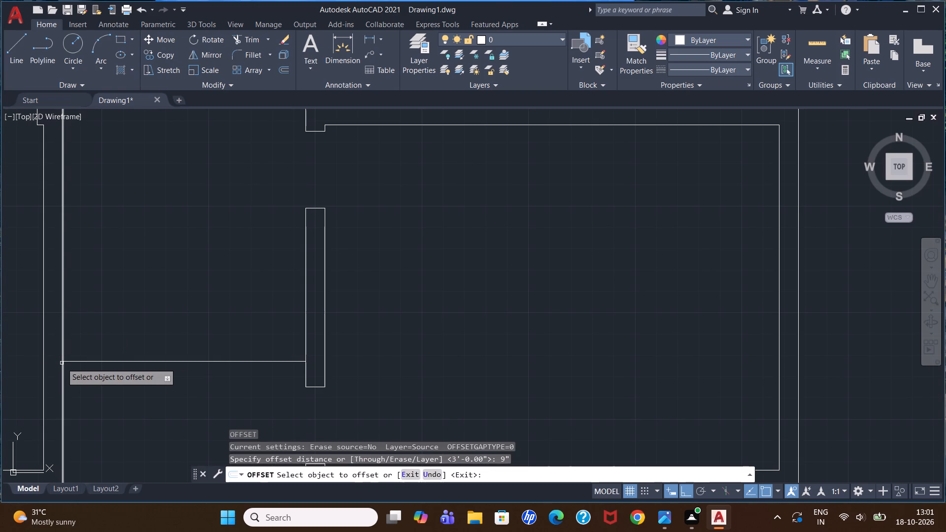
pyautogui.click(101, 362)
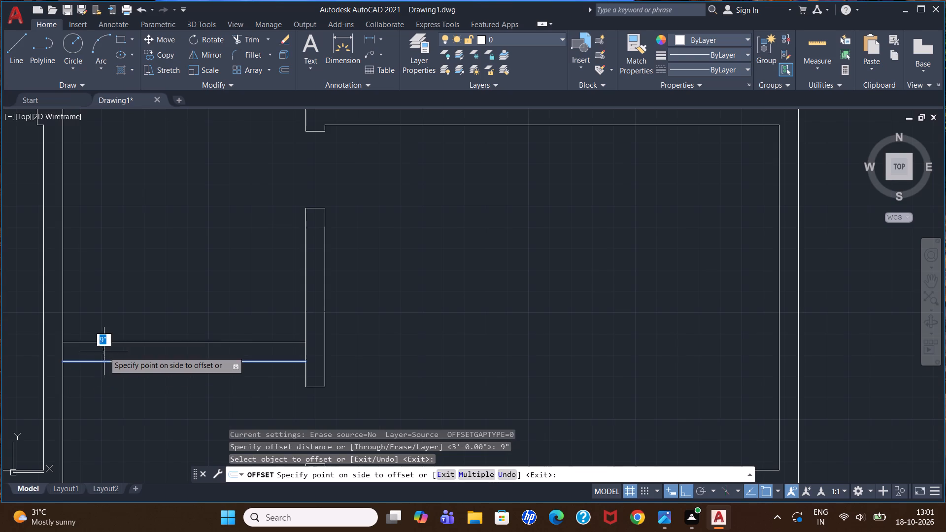
pyautogui.click(114, 322)
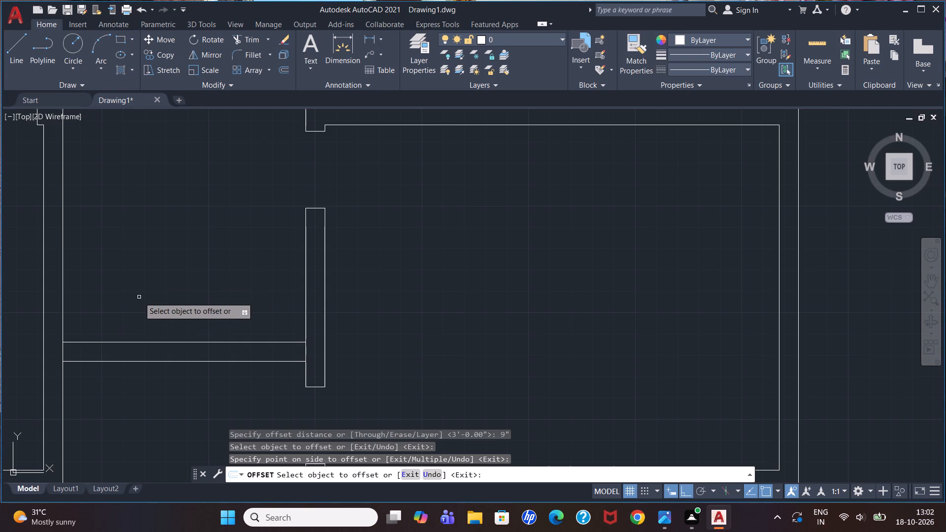
pyautogui.press('Escape')
# Extend the top-left room's lower wall line and the bottom-left room's upper inner wall line to the outer left wall line.
pyautogui.scroll(-1, 266, 242)
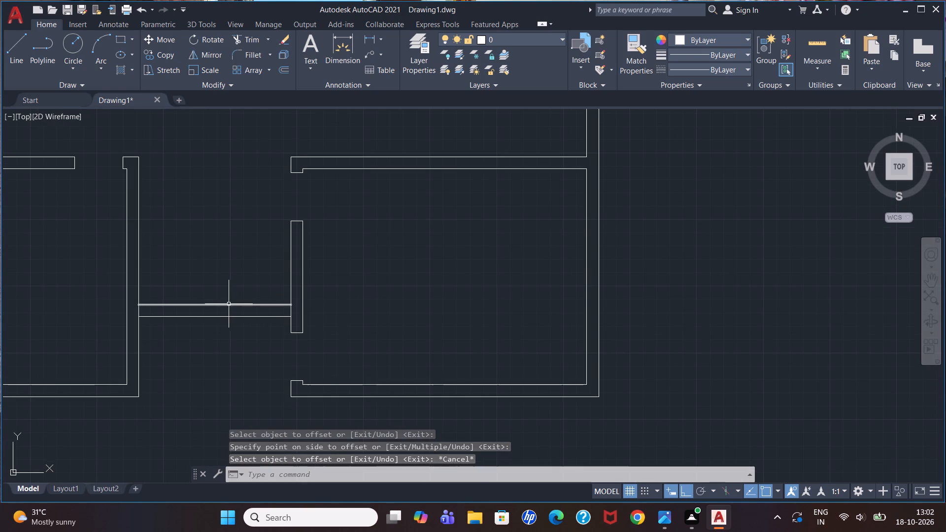
pyautogui.scroll(-3, 220, 280)
pyautogui.scroll(2, 206, 224)
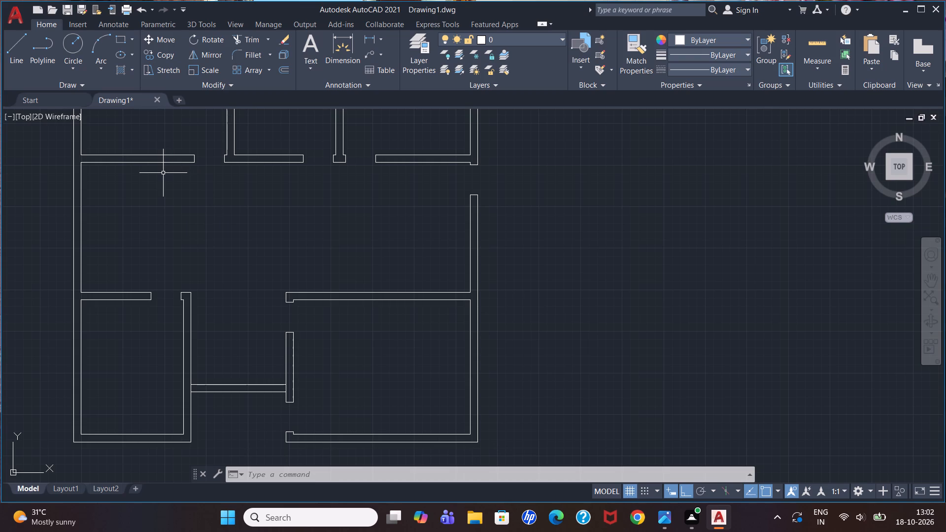
pyautogui.write('ex')
pyautogui.press('Return')
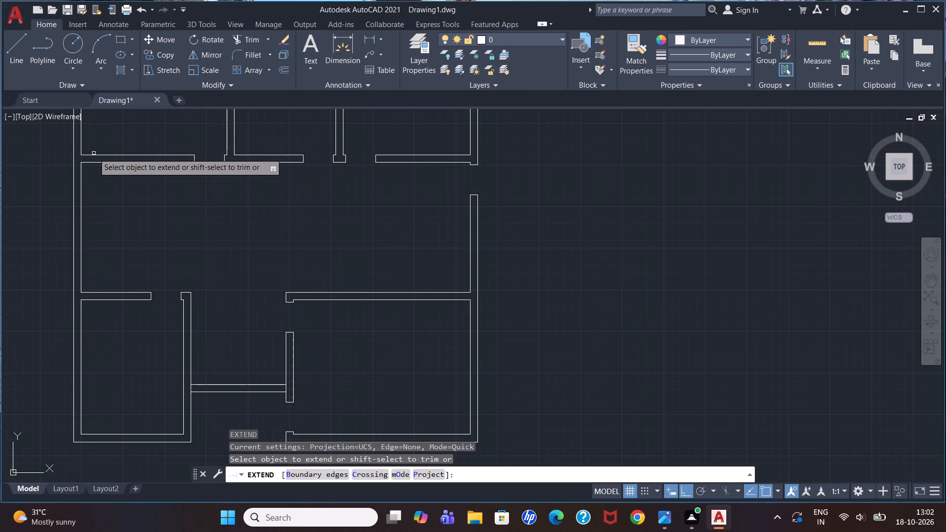
pyautogui.click(90, 155)
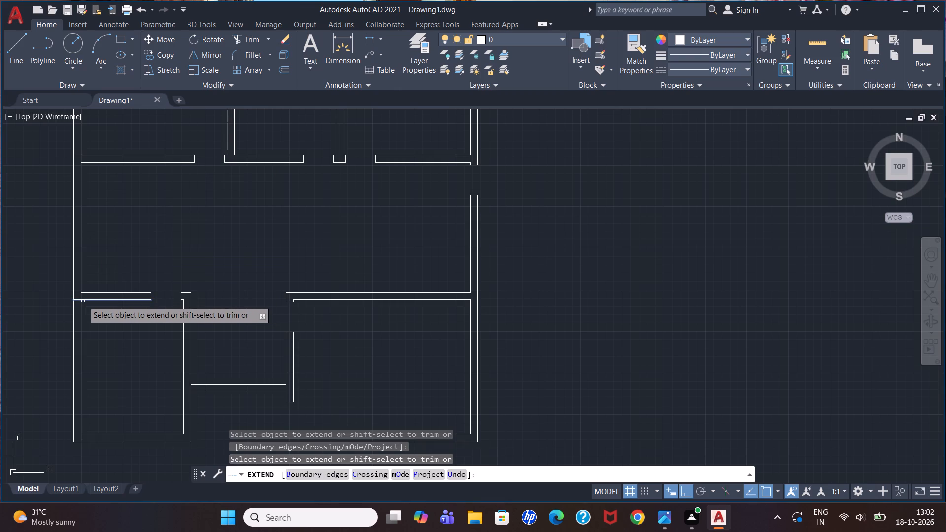
pyautogui.click(83, 301)
pyautogui.press('Escape')
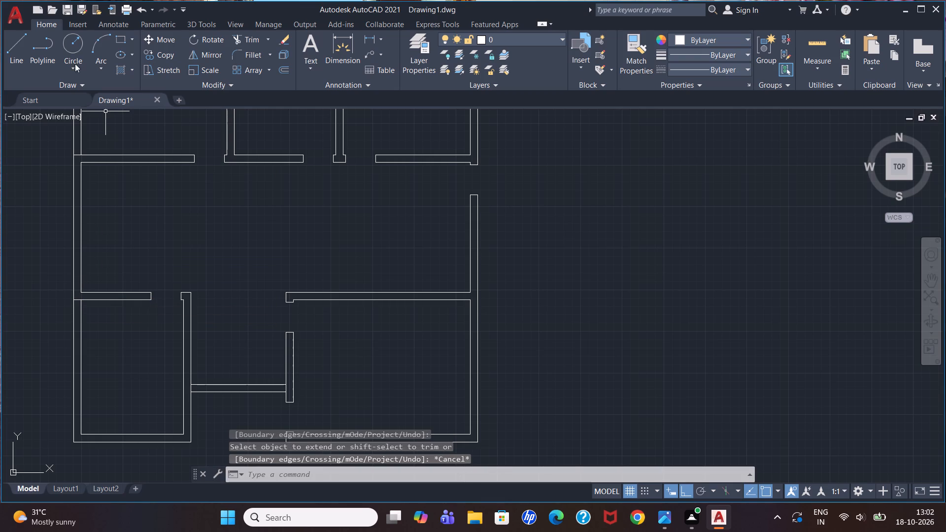
# With Ortho off, draw a three-point arc through the two extended line ends on the outer left wall, bulging outward and ending inside the middle room.
pyautogui.click(93, 46)
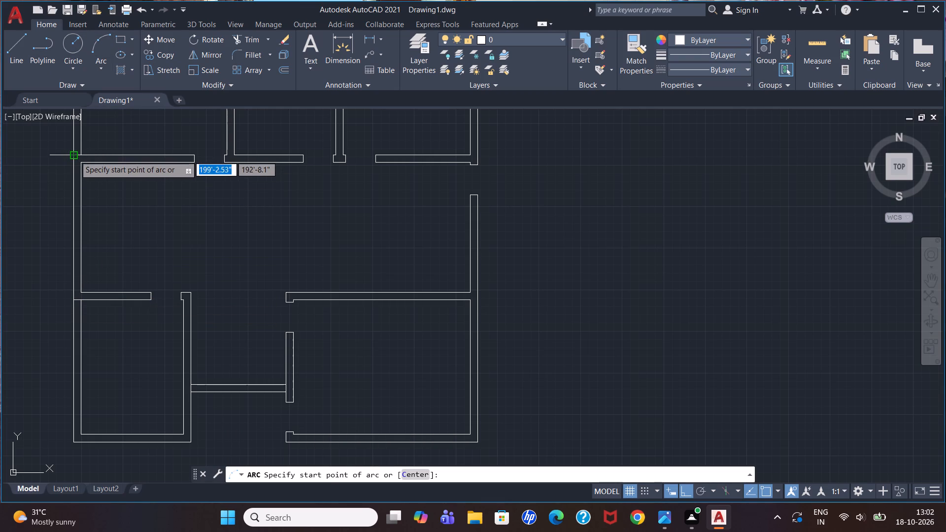
pyautogui.click(75, 156)
pyautogui.scroll(-3, 89, 169)
pyautogui.scroll(3, 61, 169)
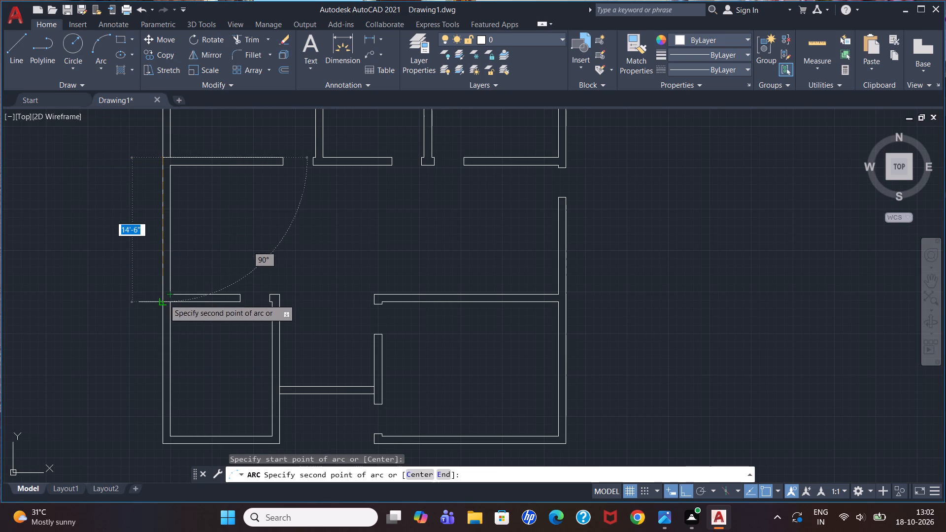
pyautogui.click(164, 299)
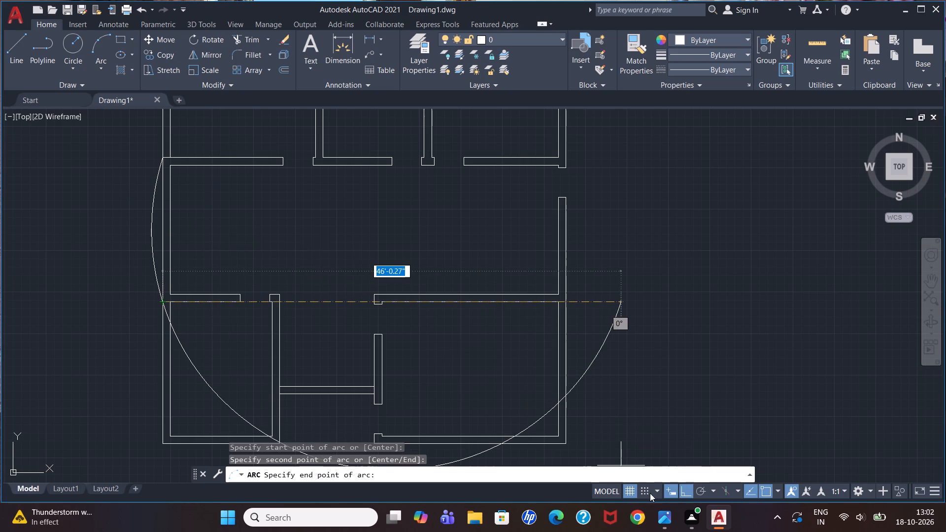
pyautogui.click(682, 490)
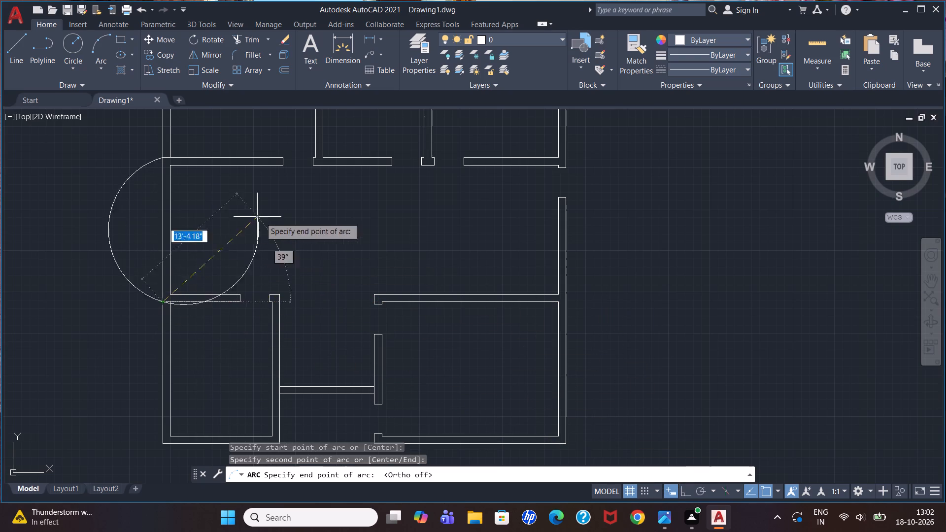
pyautogui.click(239, 183)
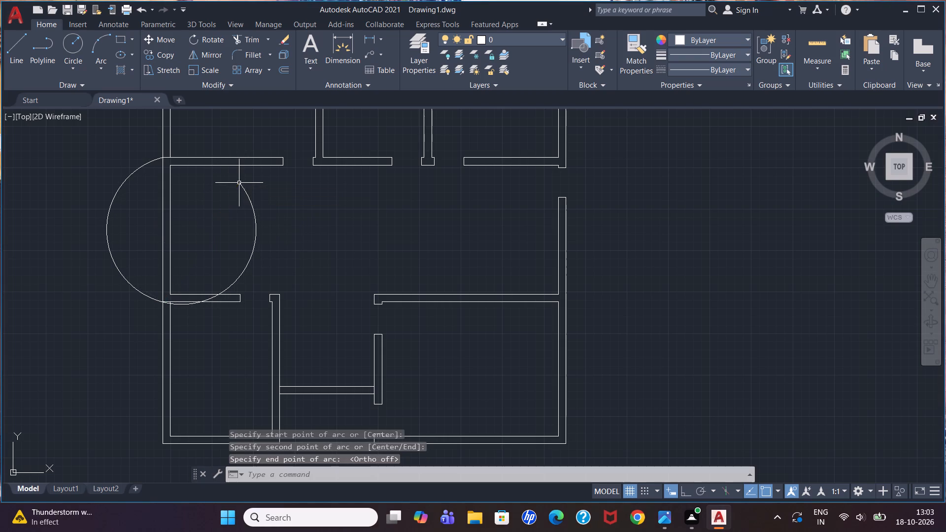
# Trim the arc's excess beyond its lower wall junction and the outer left wall line between the two arc junctions.
pyautogui.write('tr')
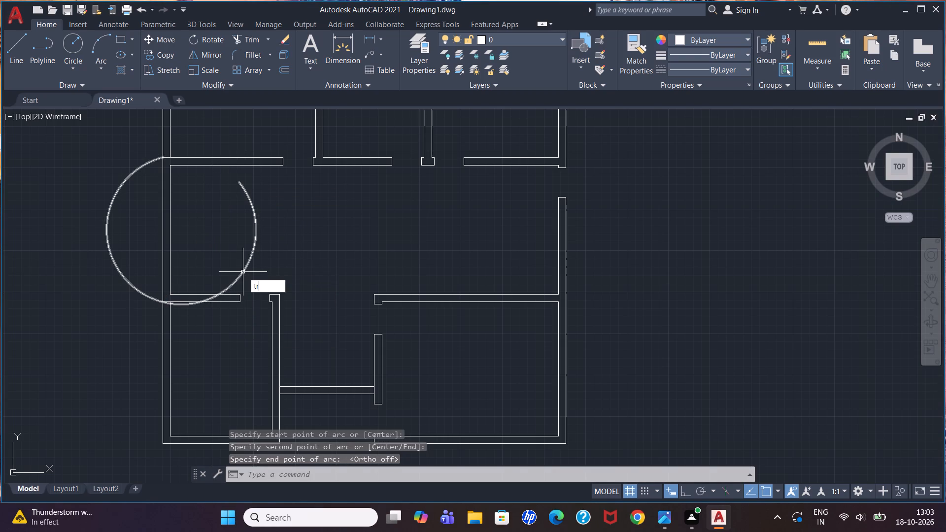
pyautogui.press('Return')
pyautogui.click(247, 266)
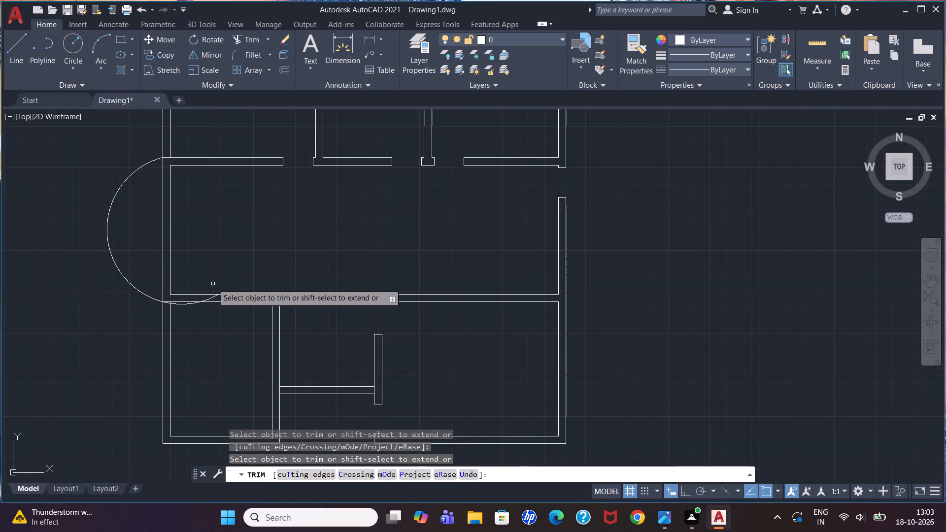
pyautogui.scroll(3, 212, 284)
pyautogui.click(190, 344)
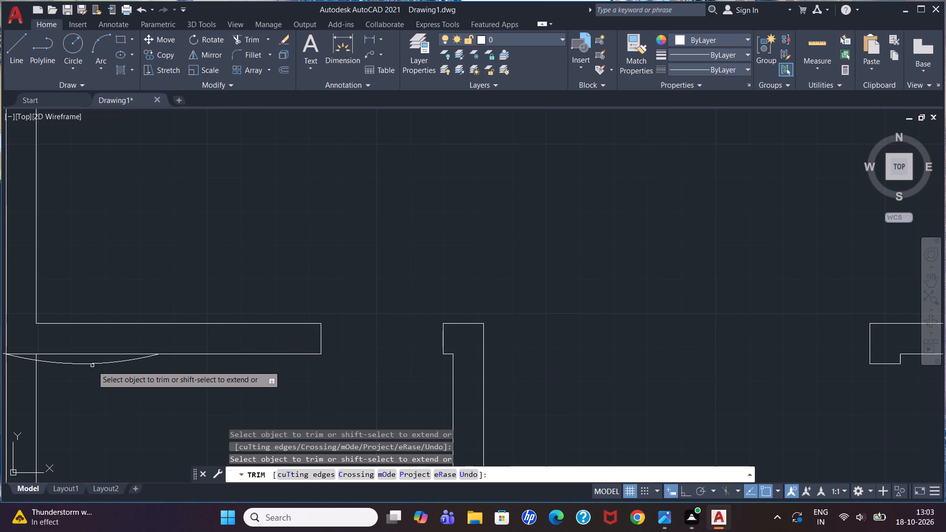
pyautogui.click(97, 364)
pyautogui.click(29, 358)
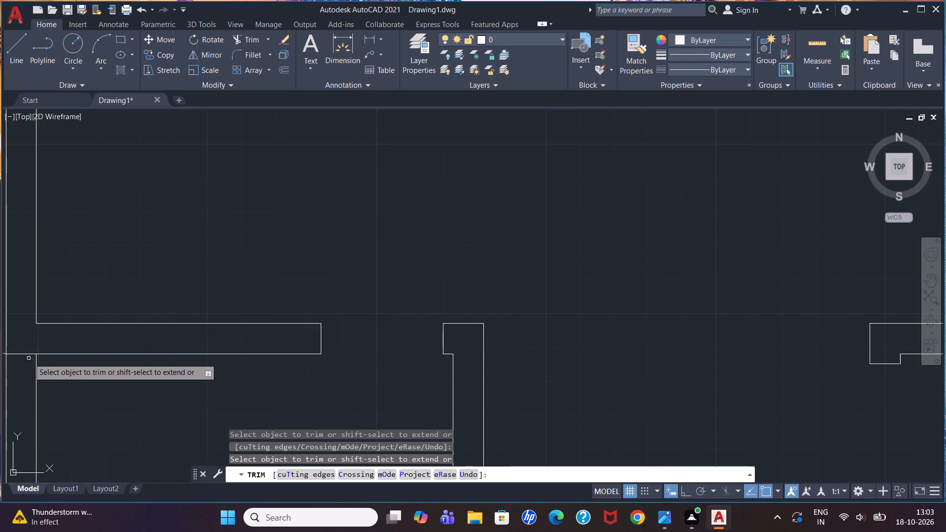
pyautogui.scroll(-3, 121, 318)
pyautogui.click(92, 299)
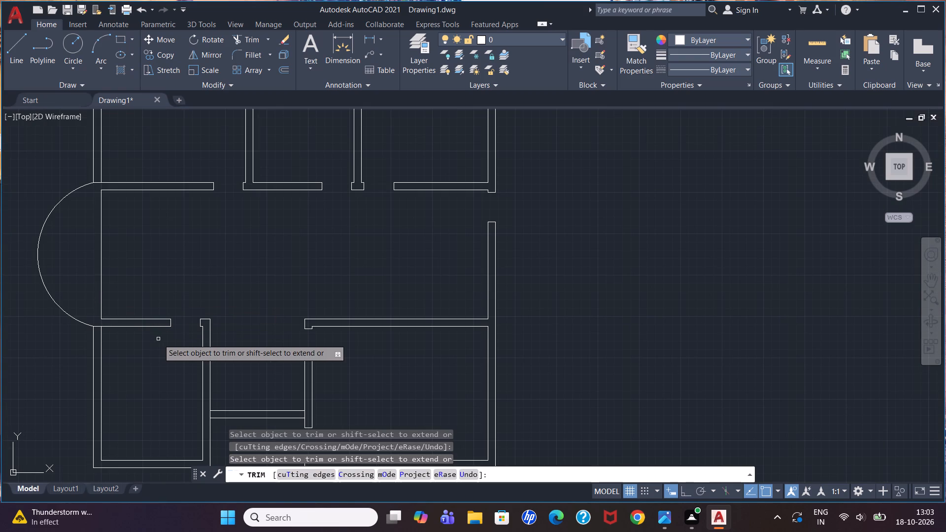
pyautogui.press('Escape')
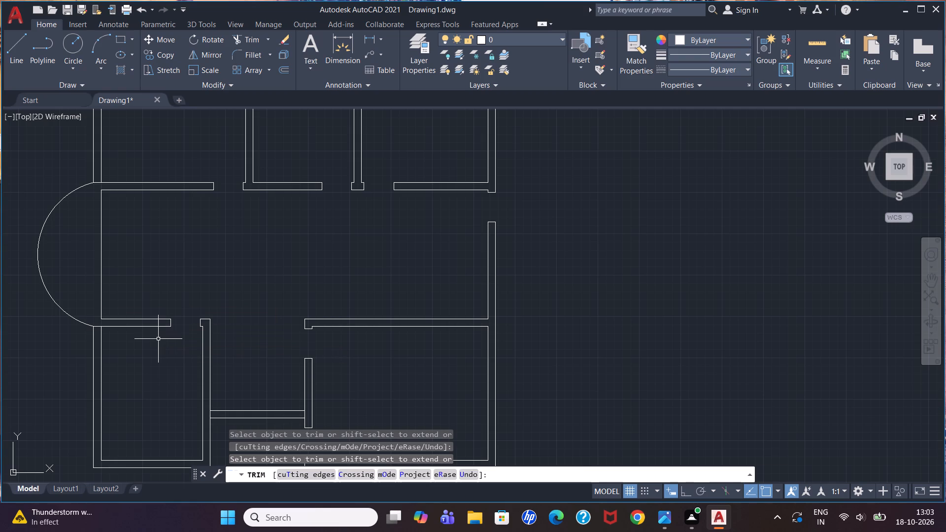
# Offset the curved wall line inward by 9" and end the Offset command.
pyautogui.press('o')
pyautogui.press('Return')
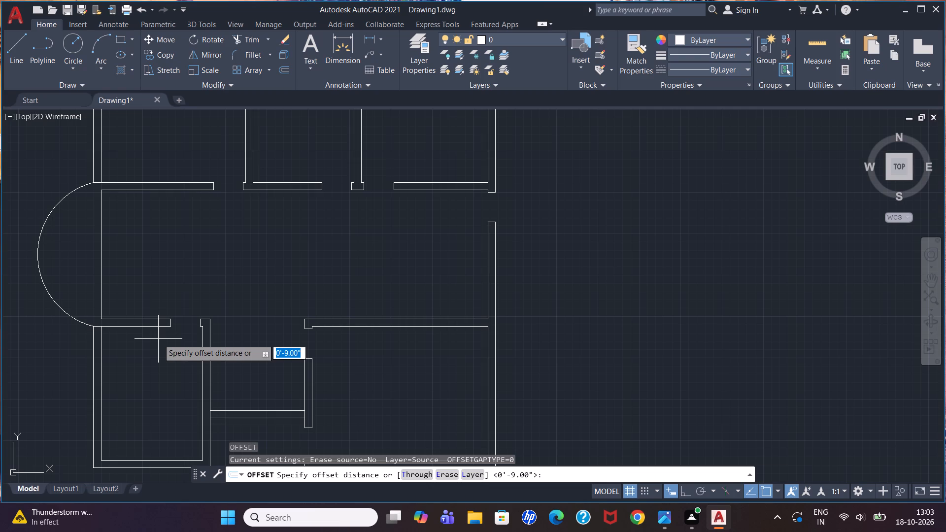
pyautogui.write('9"')
pyautogui.press('Return')
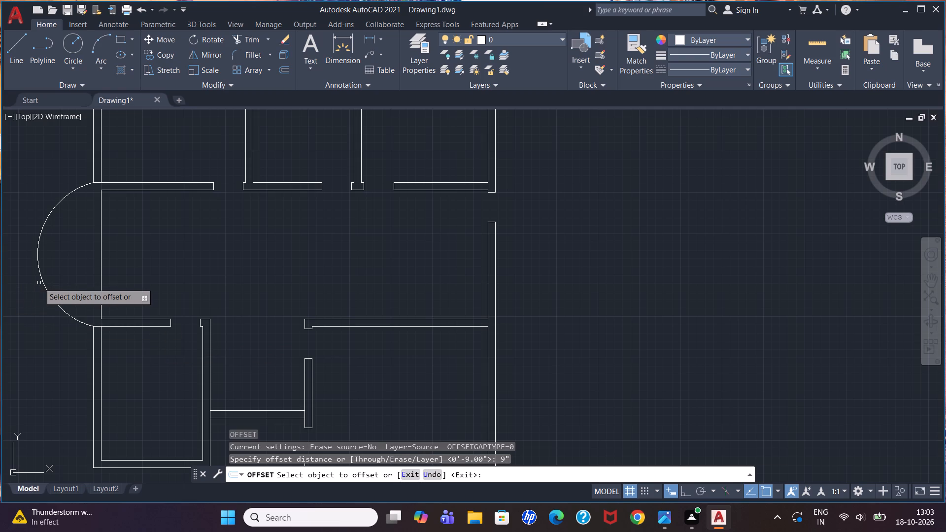
pyautogui.click(41, 281)
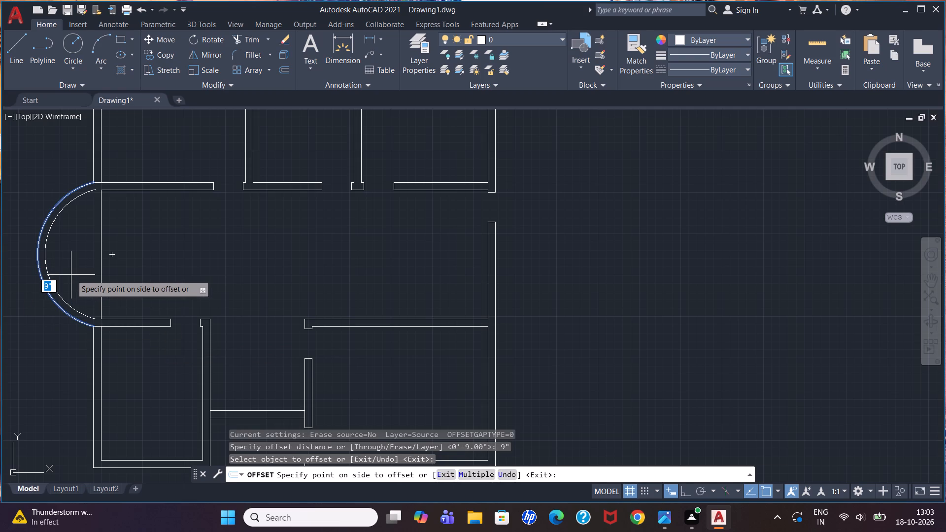
pyautogui.click(71, 275)
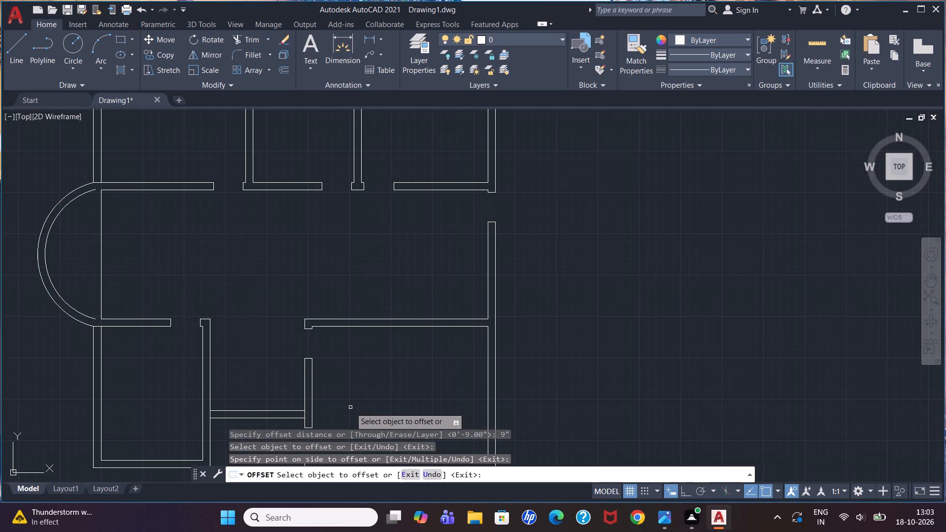
pyautogui.write('ex')
pyautogui.press('Return')
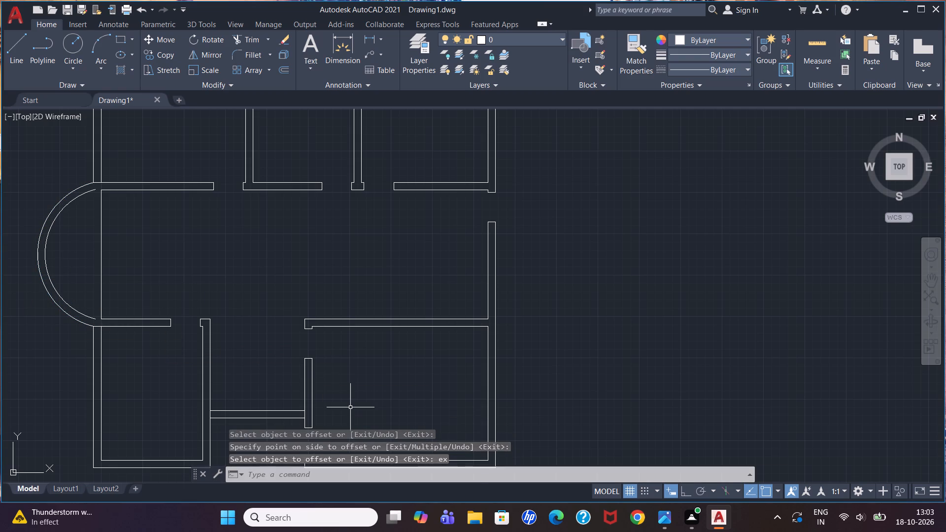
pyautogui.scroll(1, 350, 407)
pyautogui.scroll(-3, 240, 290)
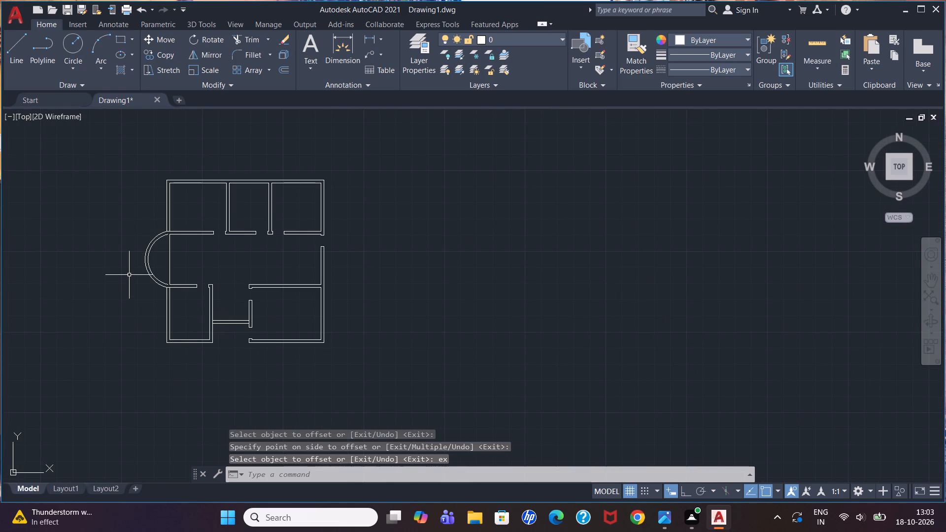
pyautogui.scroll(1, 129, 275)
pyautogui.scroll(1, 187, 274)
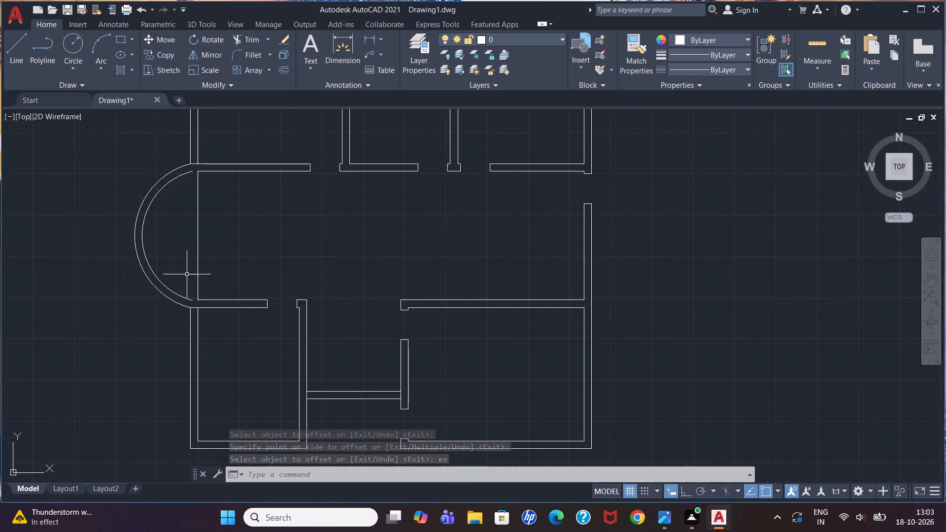
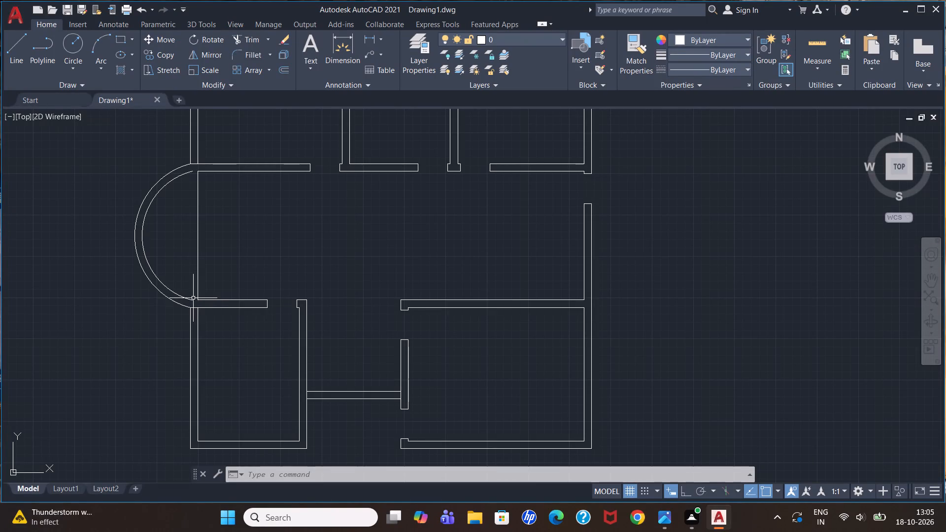
# Extend the middle room's upper and lower inner wall lines outward to the bay's inner arc.
pyautogui.write('ex')
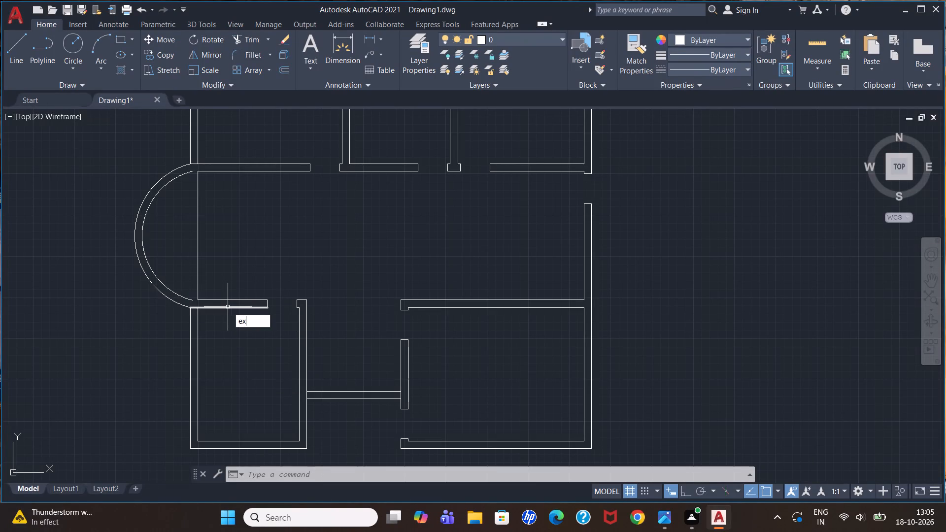
pyautogui.press('Return')
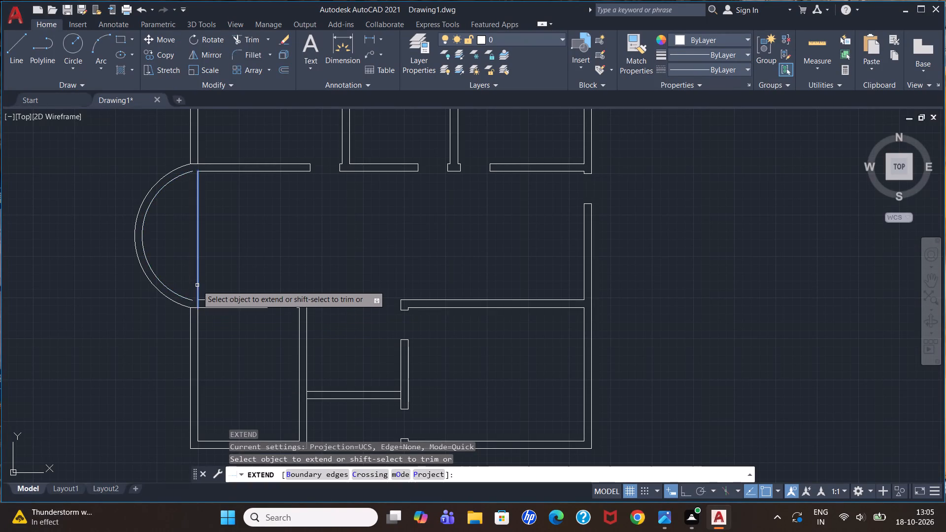
pyautogui.scroll(2, 197, 285)
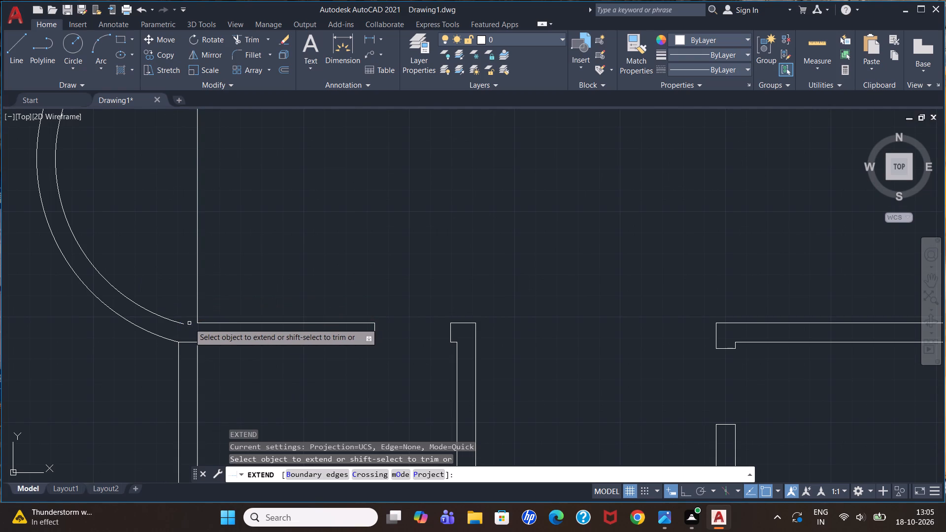
pyautogui.click(204, 324)
pyautogui.scroll(-2, 166, 276)
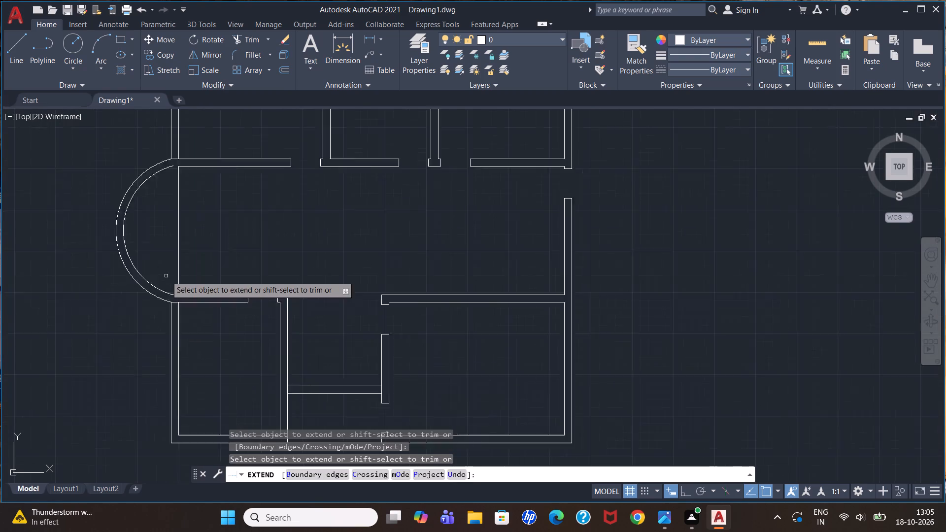
pyautogui.scroll(-1, 166, 276)
pyautogui.click(188, 209)
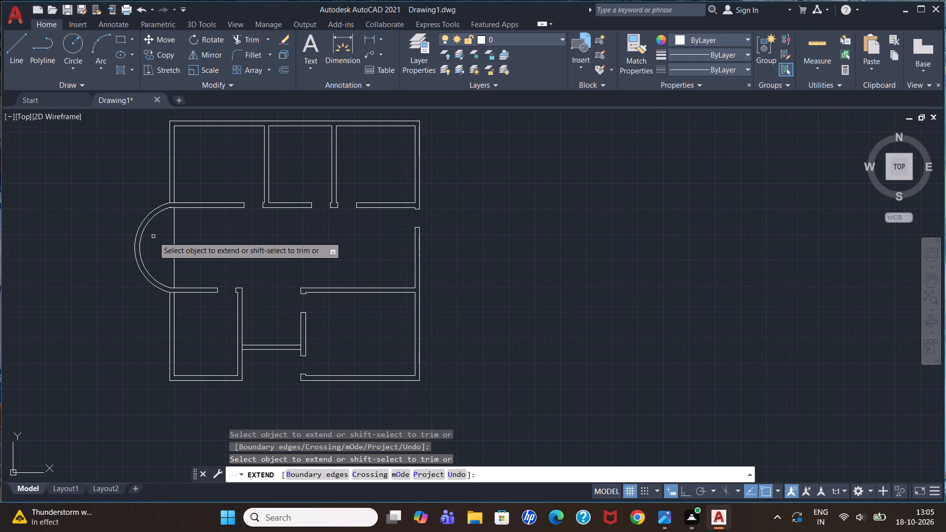
pyautogui.press('Escape')
# Trim the inner arc's short excess ends beyond the middle room's upper and lower inner wall lines.
pyautogui.write('tr')
pyautogui.press('Return')
pyautogui.scroll(1, 203, 147)
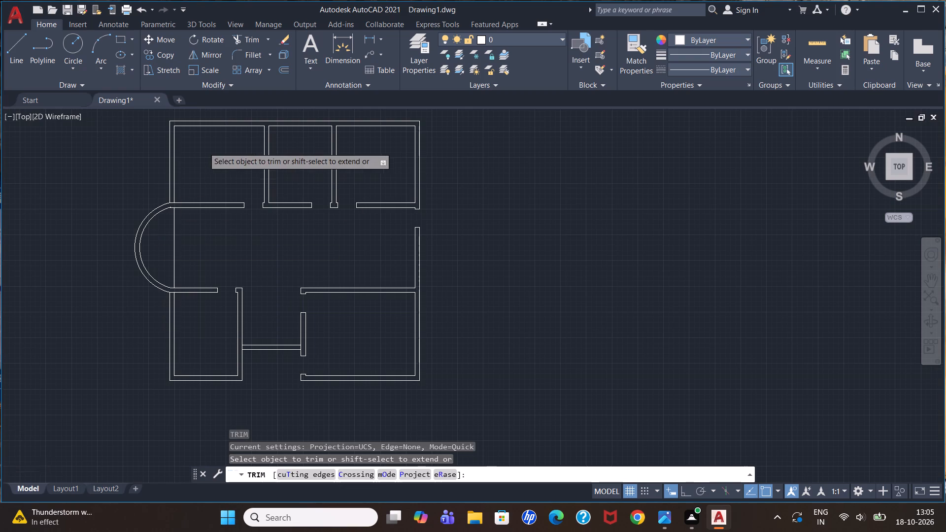
pyautogui.scroll(3, 139, 231)
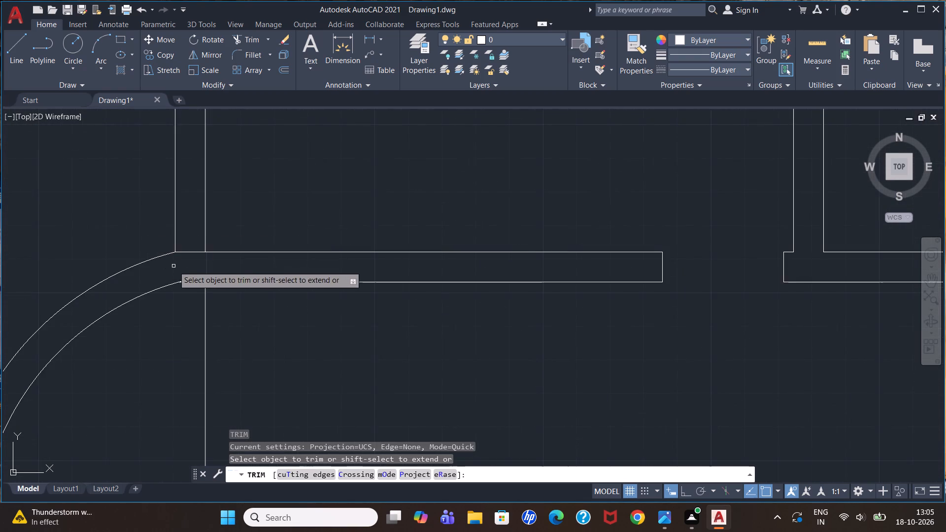
pyautogui.scroll(3, 173, 266)
pyautogui.click(206, 325)
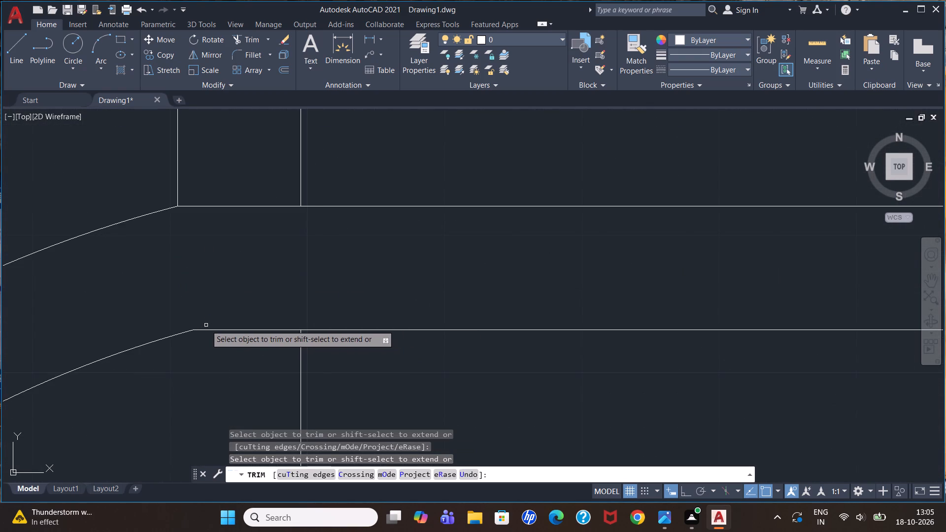
pyautogui.scroll(-6, 231, 243)
pyautogui.scroll(2, 231, 388)
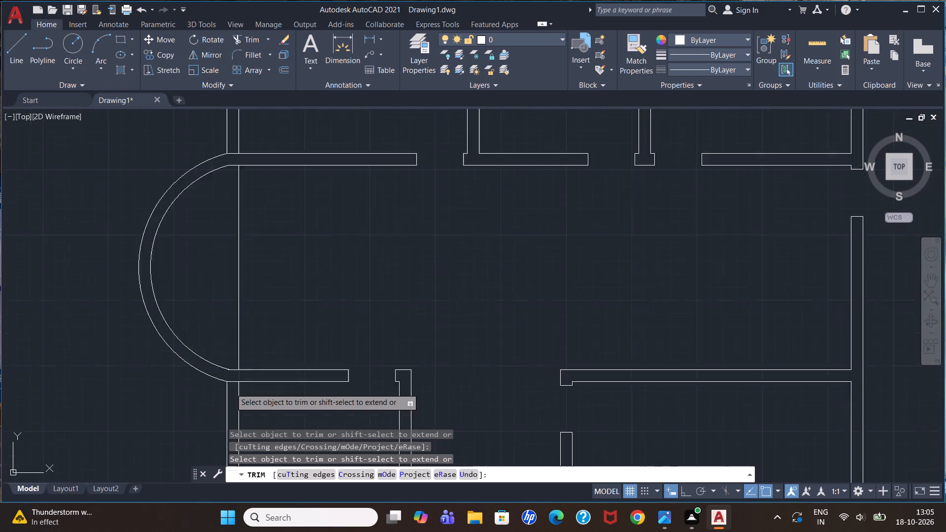
pyautogui.scroll(2, 231, 388)
pyautogui.scroll(3, 244, 347)
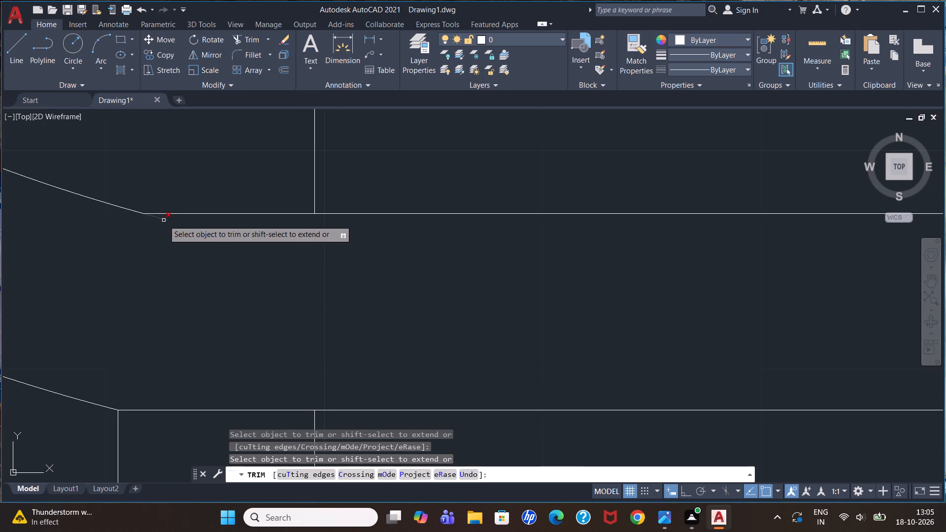
pyautogui.click(164, 220)
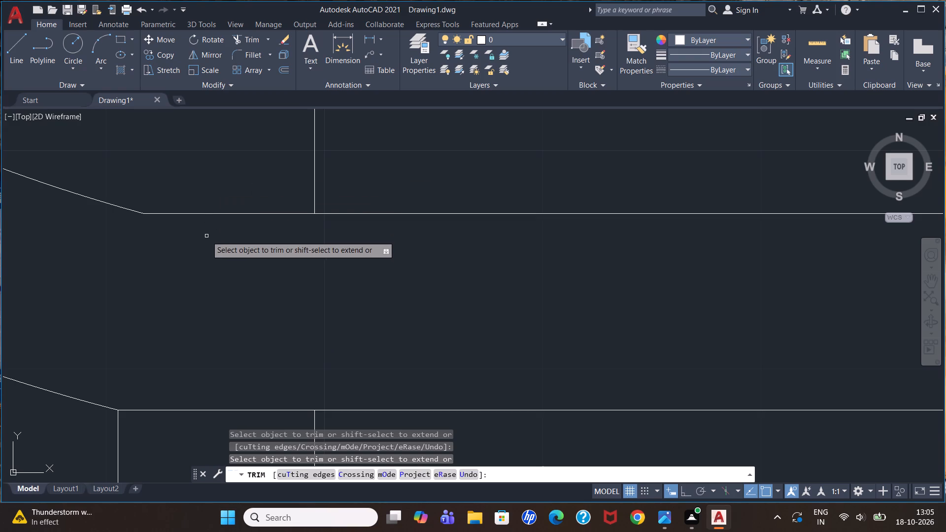
# Trim the inner left wall line crossing the middle room's opening into the curved bay.
pyautogui.scroll(-2, 212, 235)
pyautogui.scroll(-5, 253, 235)
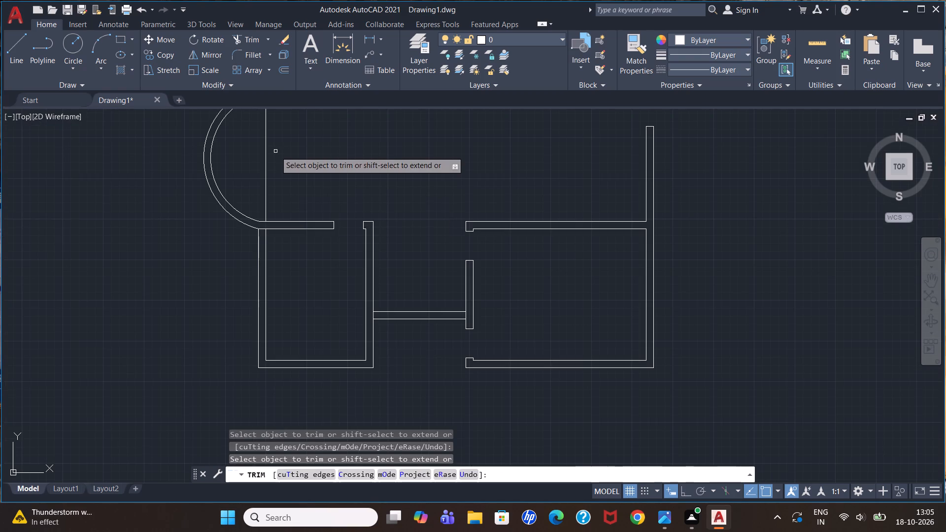
pyautogui.scroll(-3, 272, 151)
pyautogui.scroll(3, 279, 141)
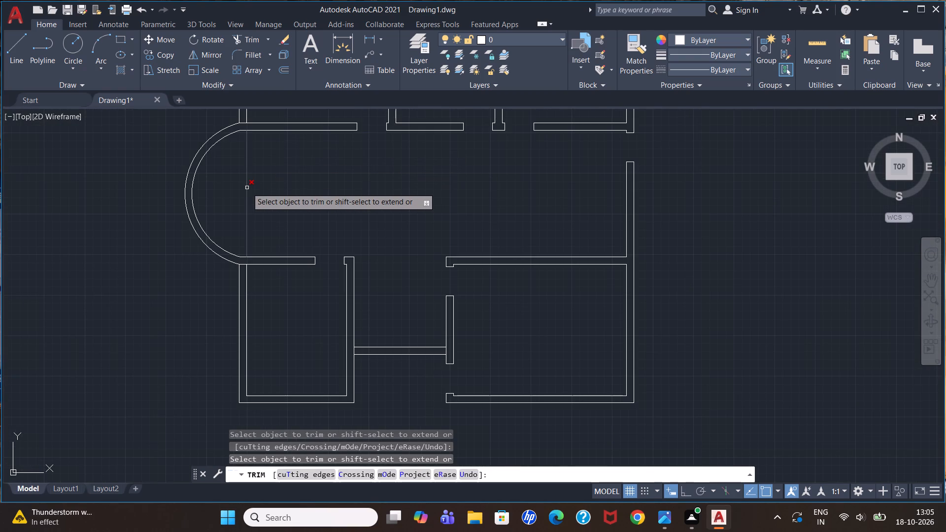
pyautogui.click(247, 188)
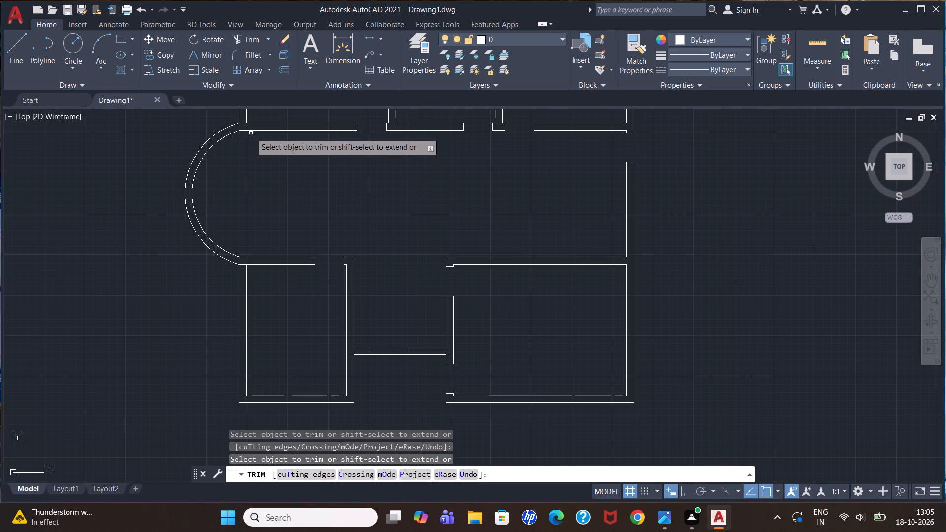
# Trim the short wall line segments crossing the left wall at the bay's upper and lower junctions and end the Trim command.
pyautogui.scroll(3, 252, 127)
pyautogui.scroll(-2, 243, 128)
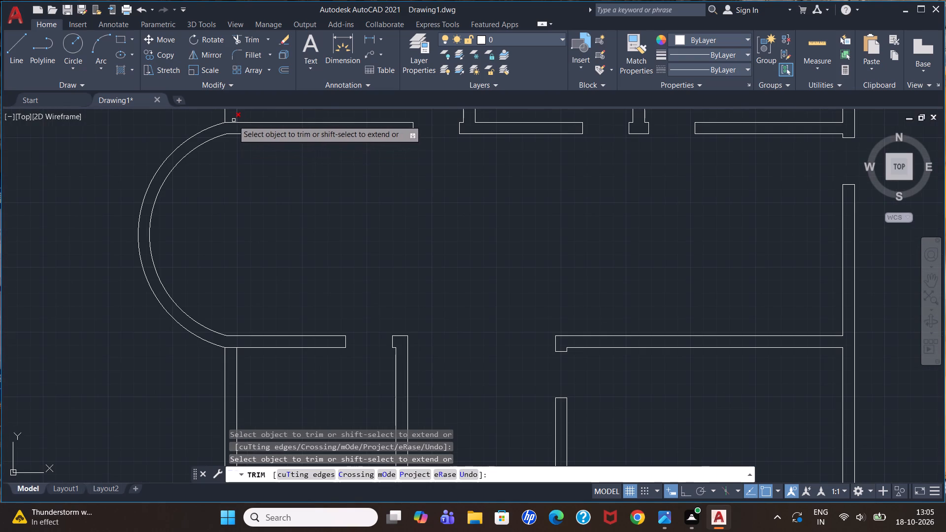
pyautogui.click(230, 122)
pyautogui.click(234, 349)
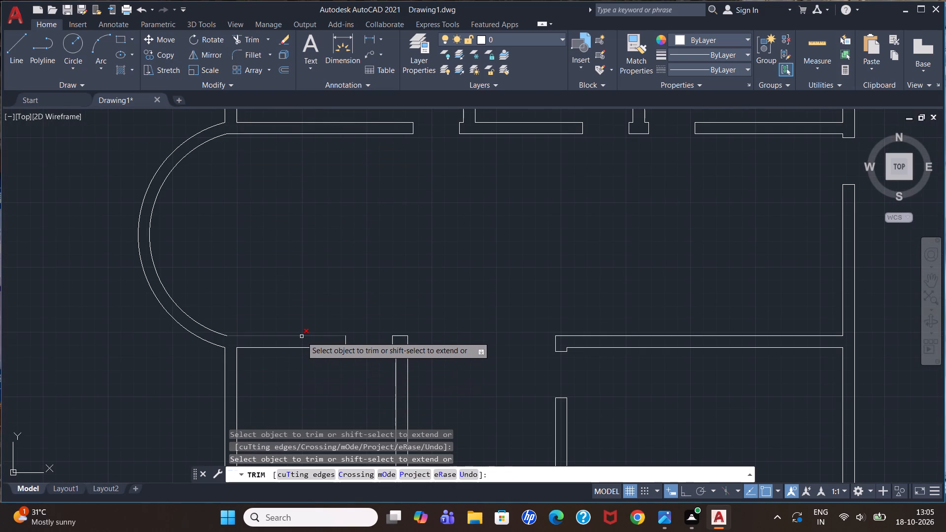
pyautogui.scroll(-1, 302, 336)
pyautogui.press('Escape')
pyautogui.scroll(-1, 446, 147)
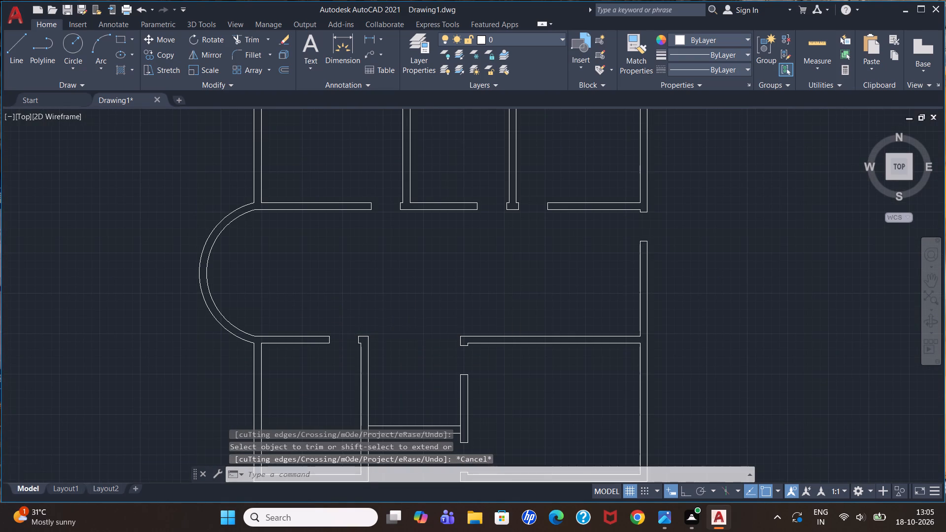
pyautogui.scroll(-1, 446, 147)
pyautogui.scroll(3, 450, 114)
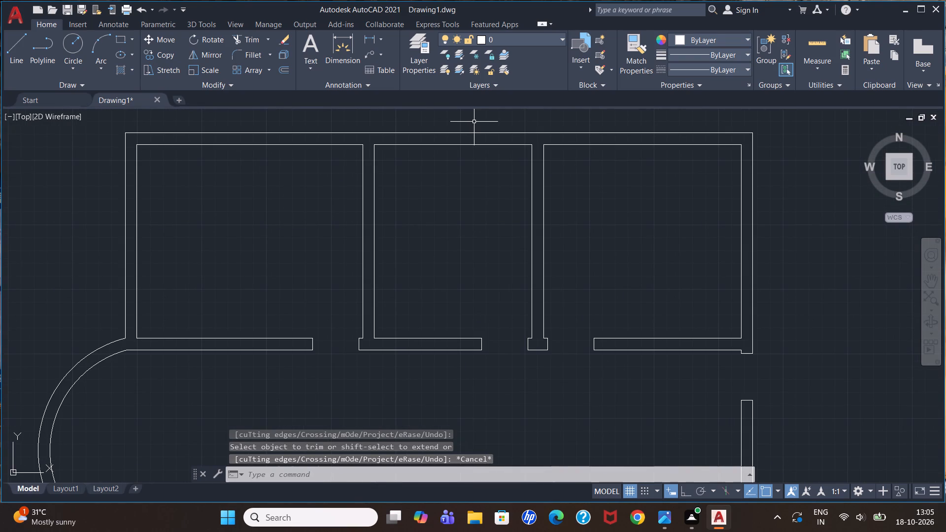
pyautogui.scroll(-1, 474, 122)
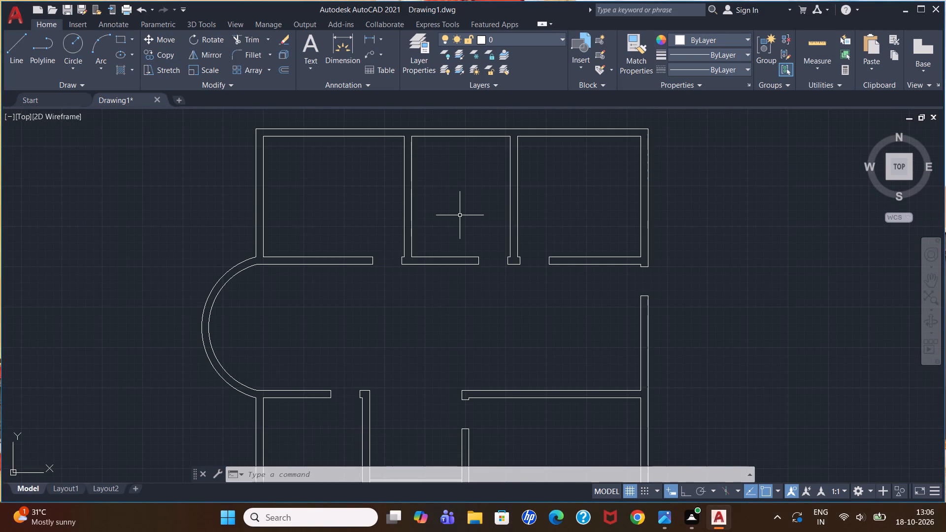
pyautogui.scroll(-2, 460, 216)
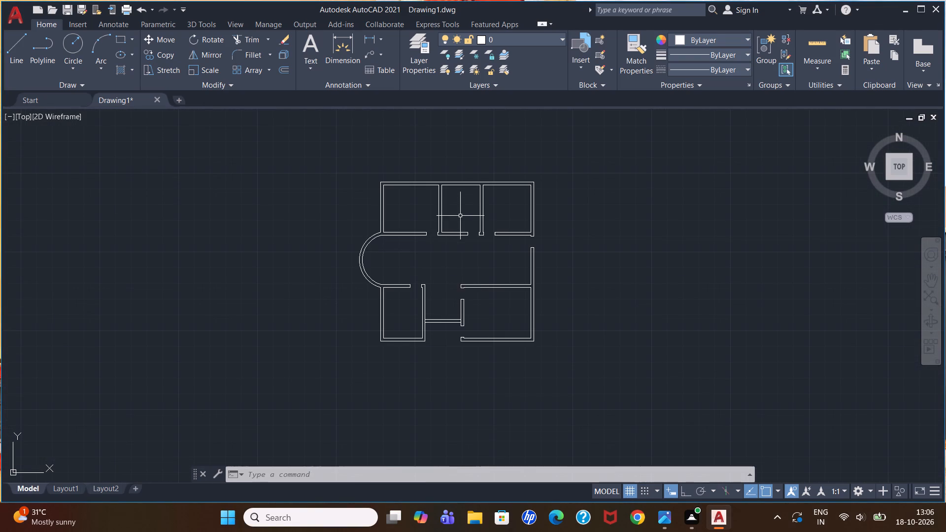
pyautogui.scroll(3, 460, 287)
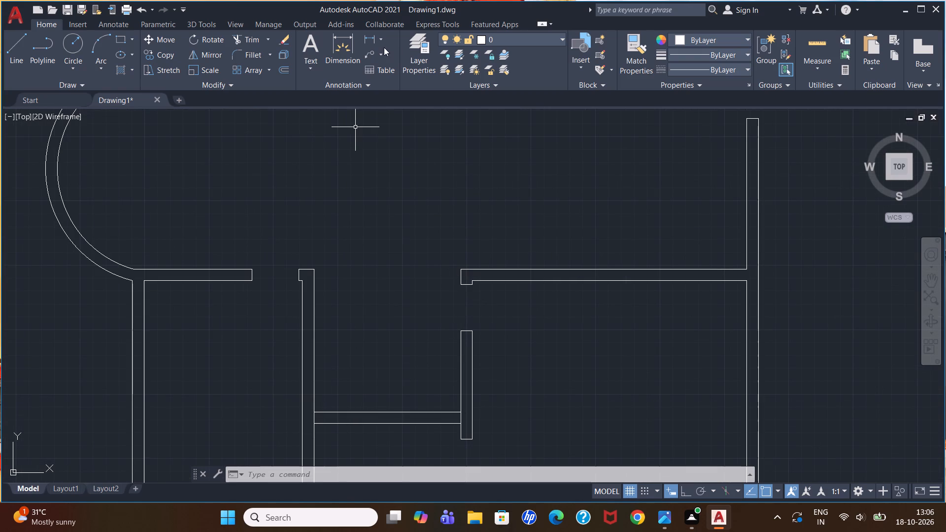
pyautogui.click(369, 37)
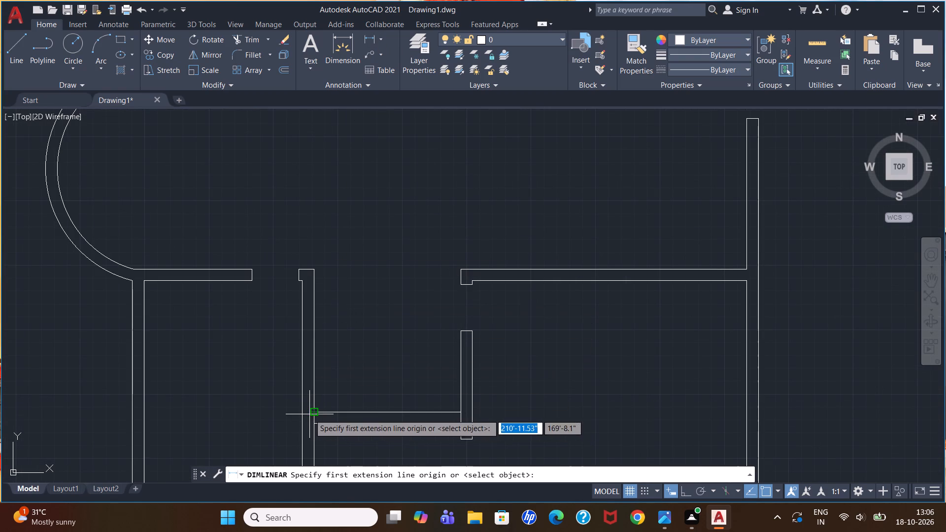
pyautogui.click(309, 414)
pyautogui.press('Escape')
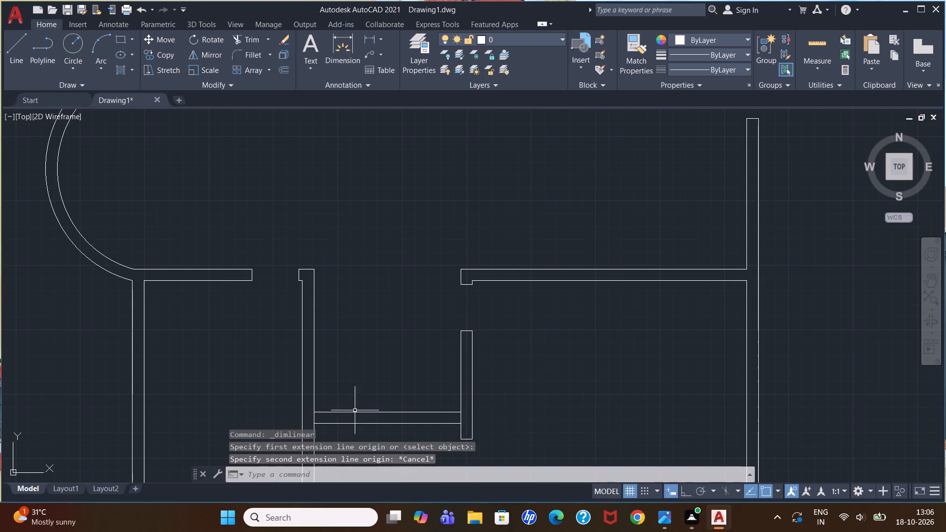
# With Ortho on, draw a 3' vertical line upward from the midpoint of the upper line of the short horizontal wall between the bottom rooms.
pyautogui.press('l')
pyautogui.press('Return')
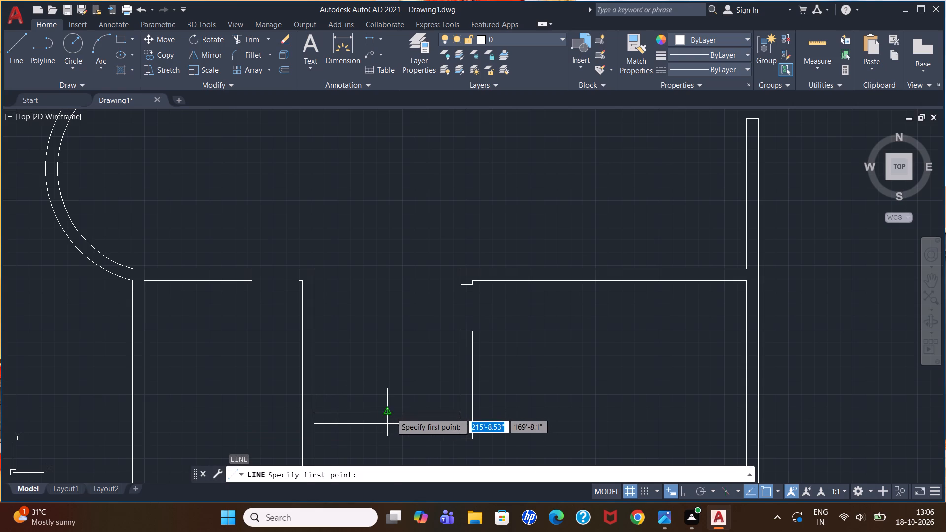
pyautogui.click(391, 413)
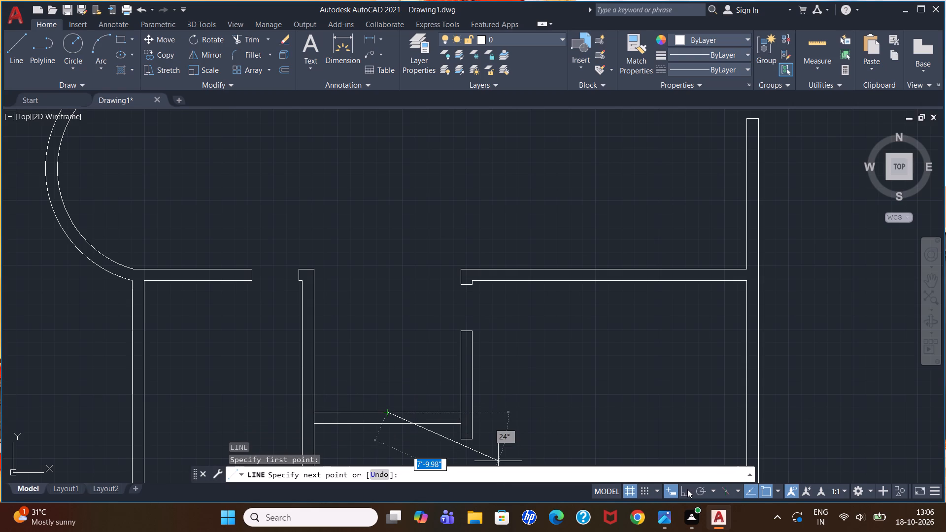
pyautogui.click(687, 489)
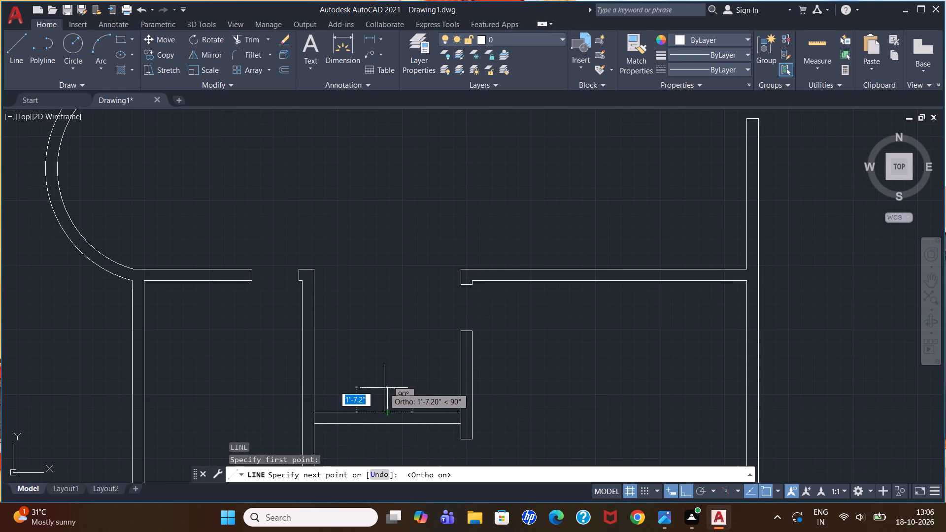
pyautogui.write("3'")
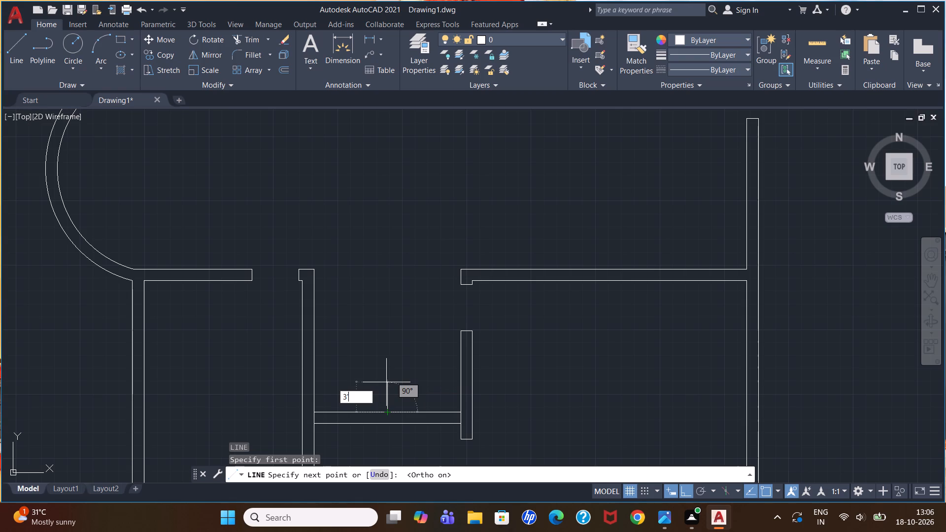
pyautogui.press('Return')
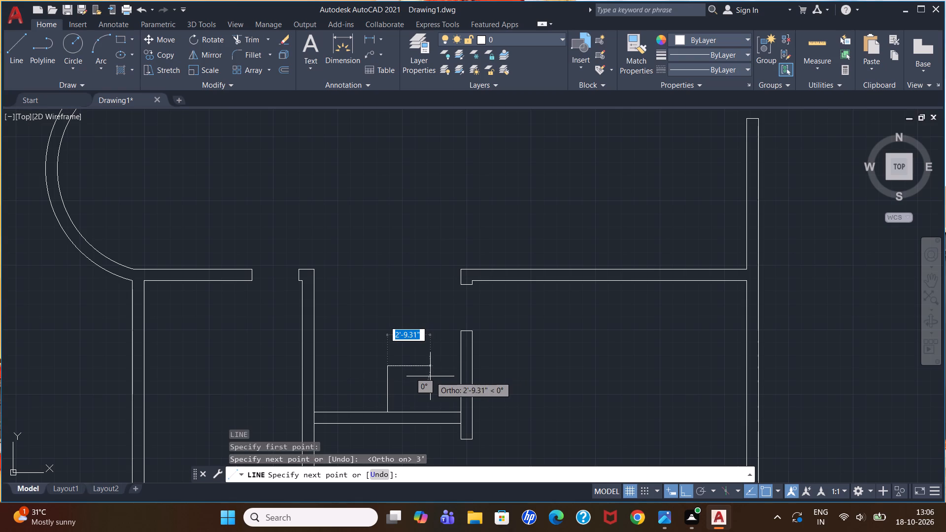
pyautogui.press('Escape')
# Offset the 3' vertical line by 2' to both sides and end the Offset command.
pyautogui.press('o')
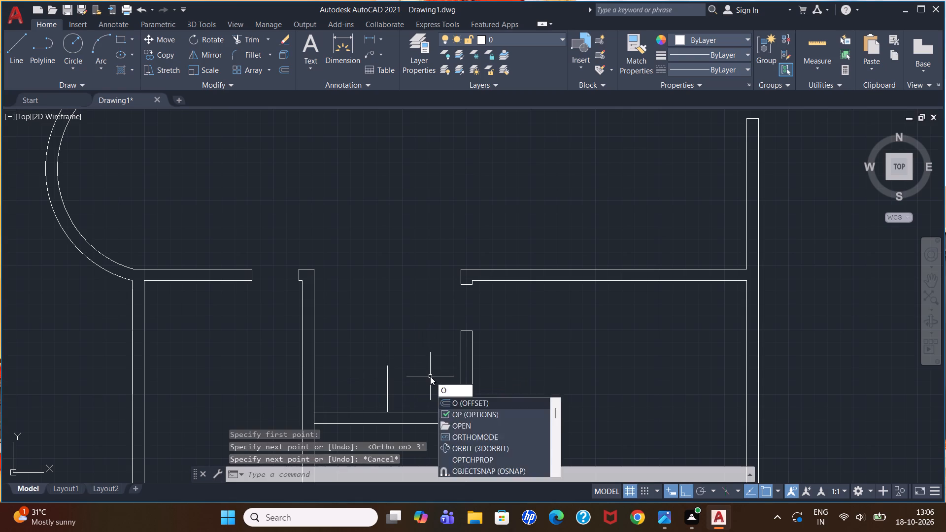
pyautogui.press('Return')
pyautogui.write("2'")
pyautogui.press('Return')
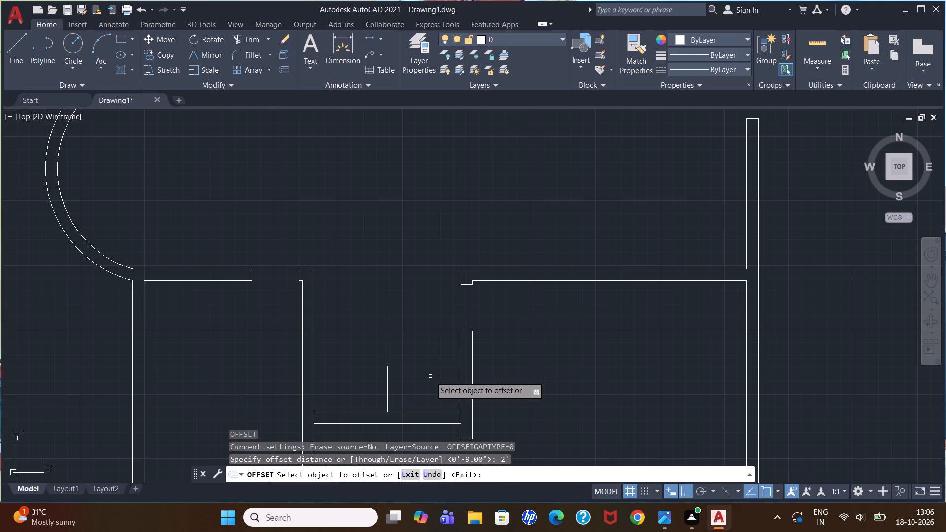
pyautogui.click(388, 394)
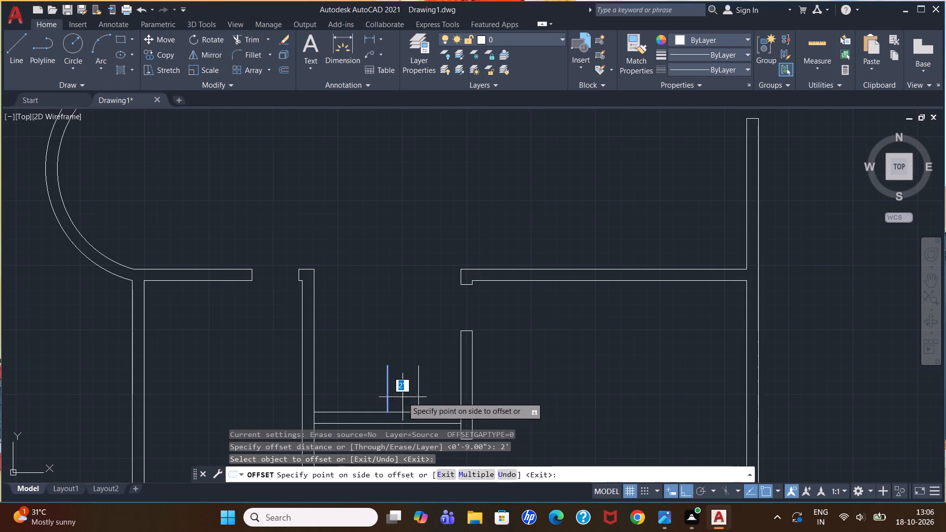
pyautogui.click(436, 393)
pyautogui.click(387, 393)
pyautogui.click(358, 393)
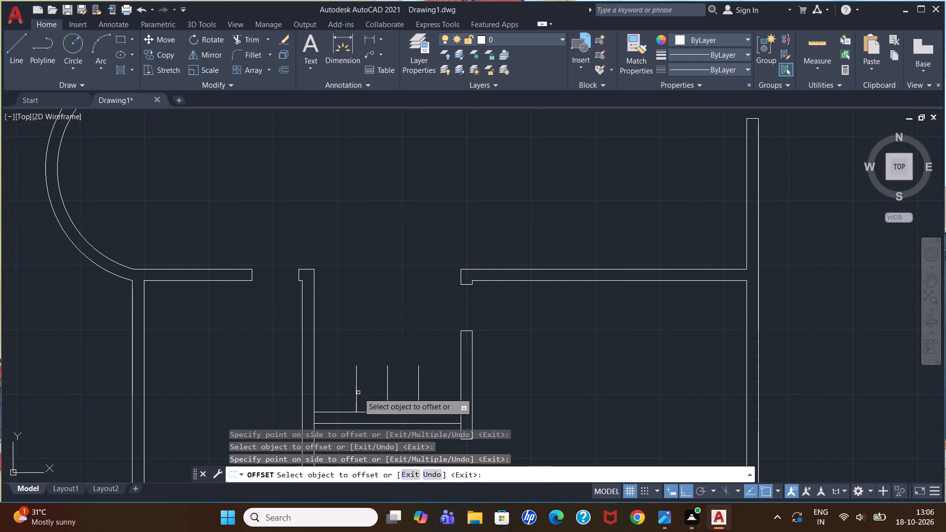
pyautogui.press('Escape')
pyautogui.press('Escape')
pyautogui.press('Escape')
pyautogui.press('Escape')
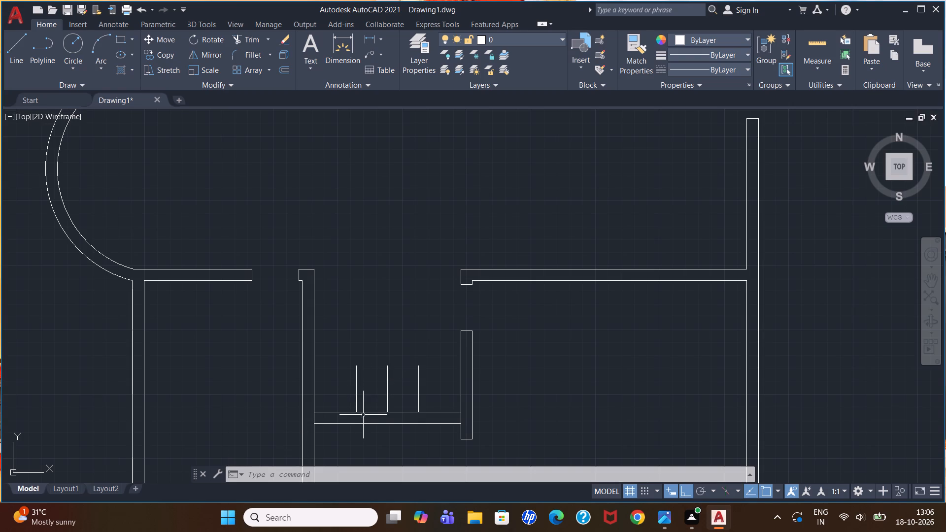
# Extend the three vertical lines down to the lower line of the short horizontal wall between the bottom rooms.
pyautogui.write('ex')
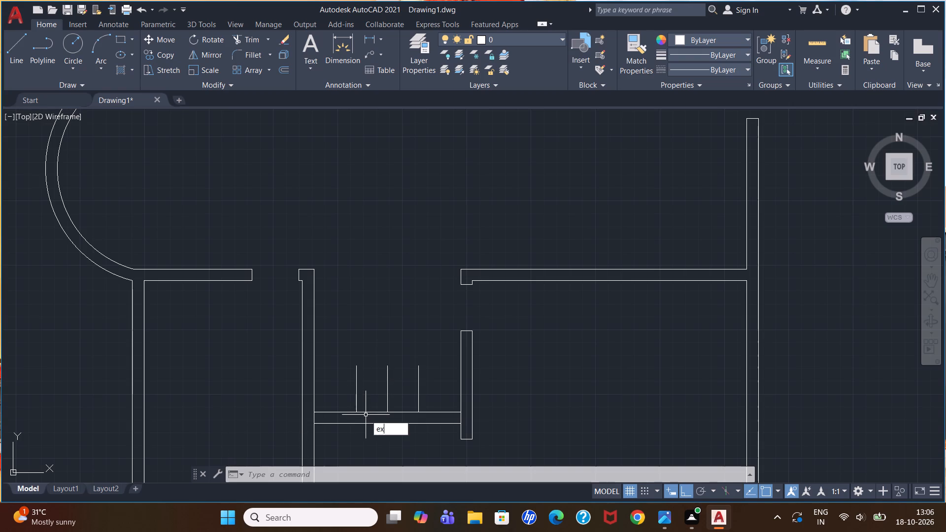
pyautogui.press('Return')
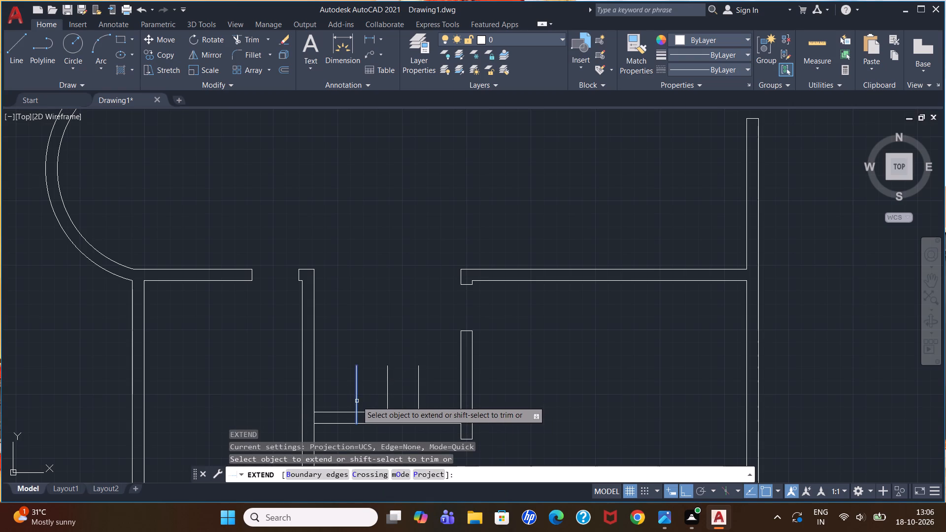
pyautogui.click(357, 401)
pyautogui.click(386, 400)
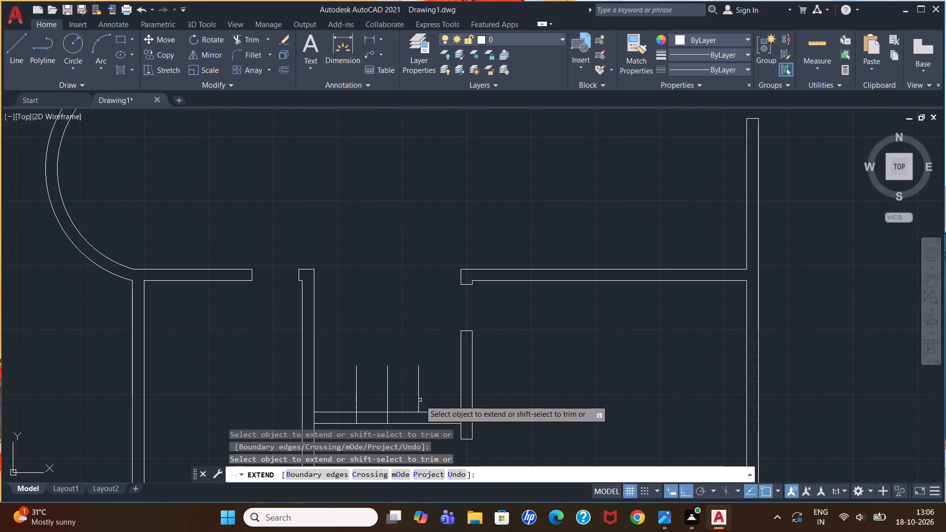
pyautogui.click(418, 398)
pyautogui.press('Escape')
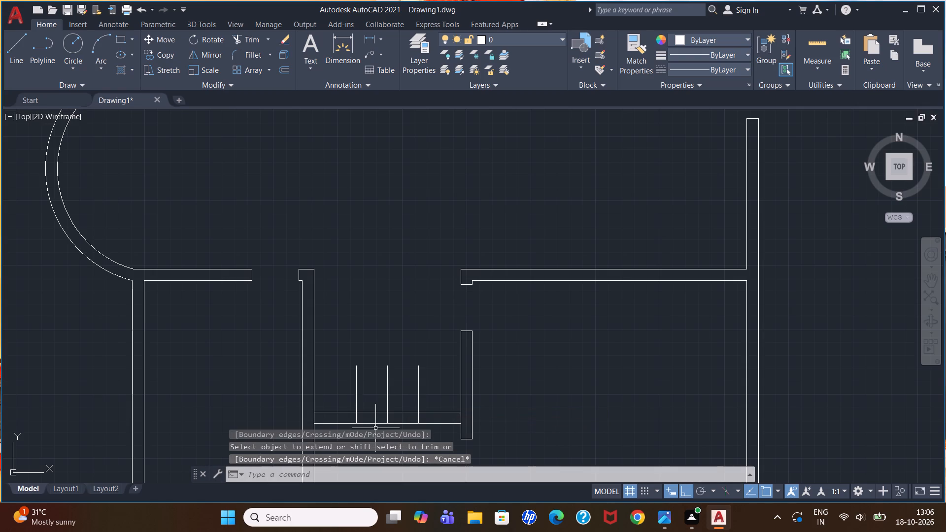
# Trim the vertical lines above the short wall, the middle line, and the wall lines between the outer two to form the opening.
pyautogui.write('tr')
pyautogui.press('Return')
pyautogui.click(350, 390)
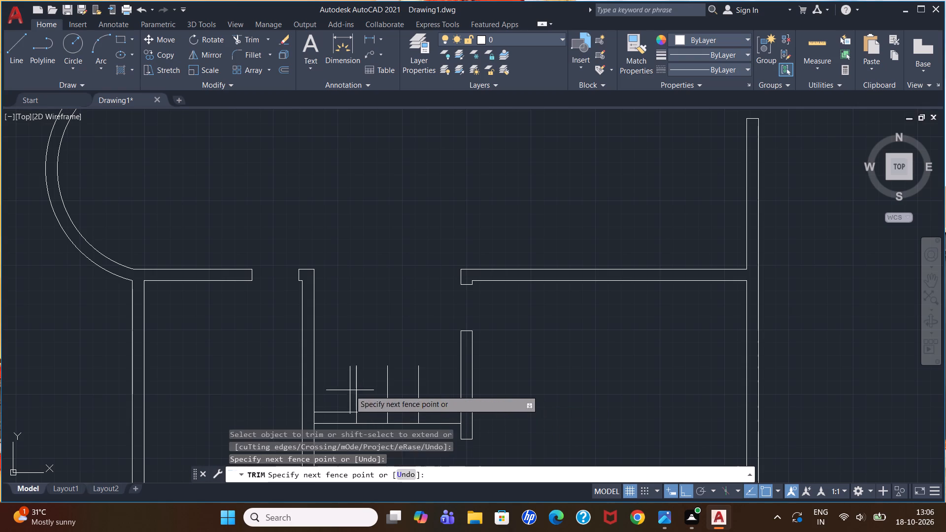
pyautogui.click(428, 391)
pyautogui.click(389, 416)
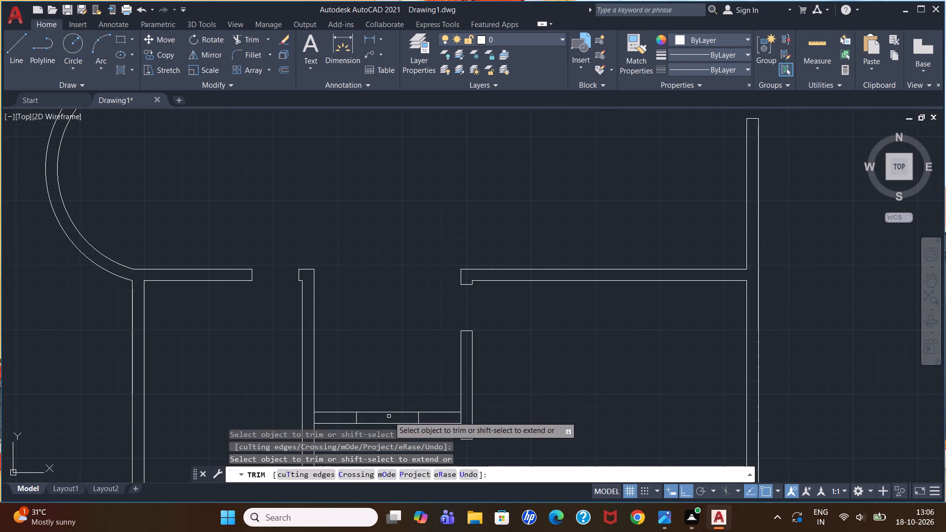
pyautogui.click(392, 382)
pyautogui.click(387, 436)
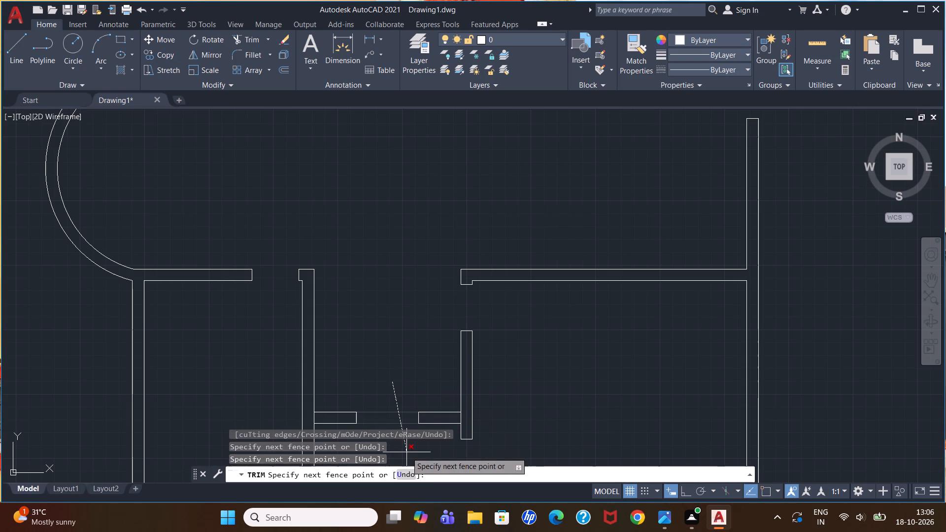
pyautogui.click(406, 452)
pyautogui.press('Escape')
pyautogui.press('Escape')
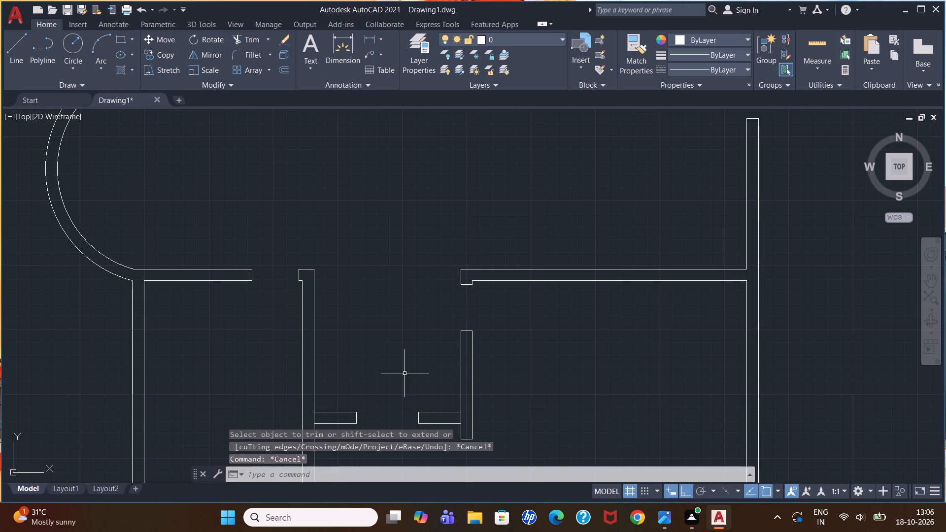
pyautogui.press('Escape')
pyautogui.press('Escape')
# Draw a horizontal line about 13'-4" long leftward in the middle room, level with the inner bay arc's midpoint.
pyautogui.scroll(-3, 405, 373)
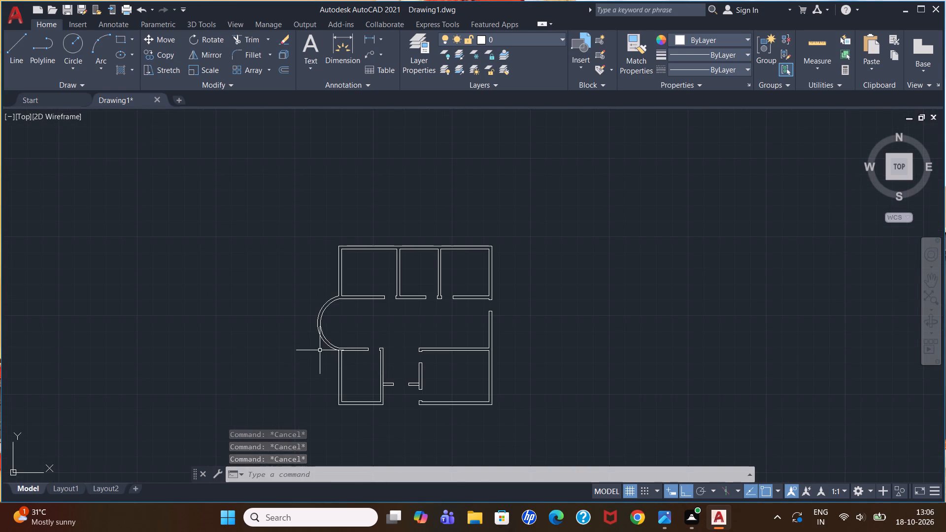
pyautogui.scroll(1, 320, 350)
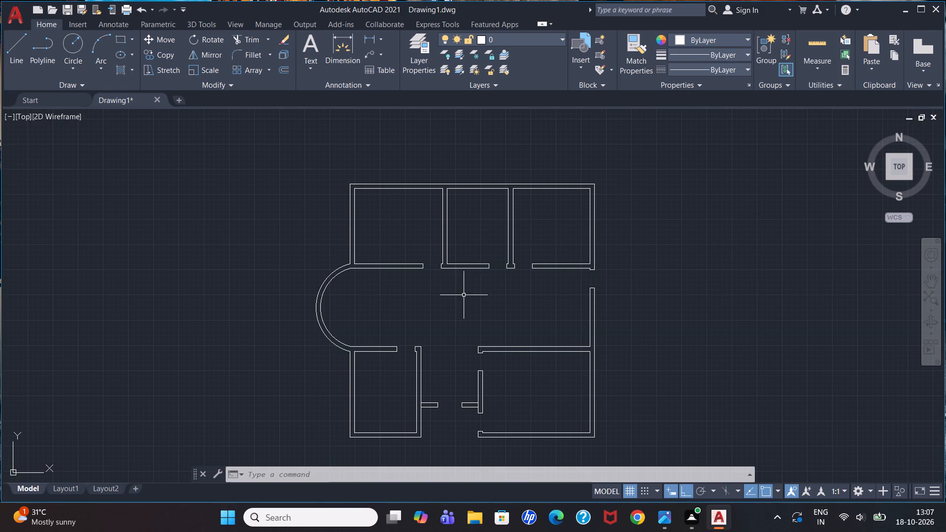
pyautogui.scroll(2, 436, 264)
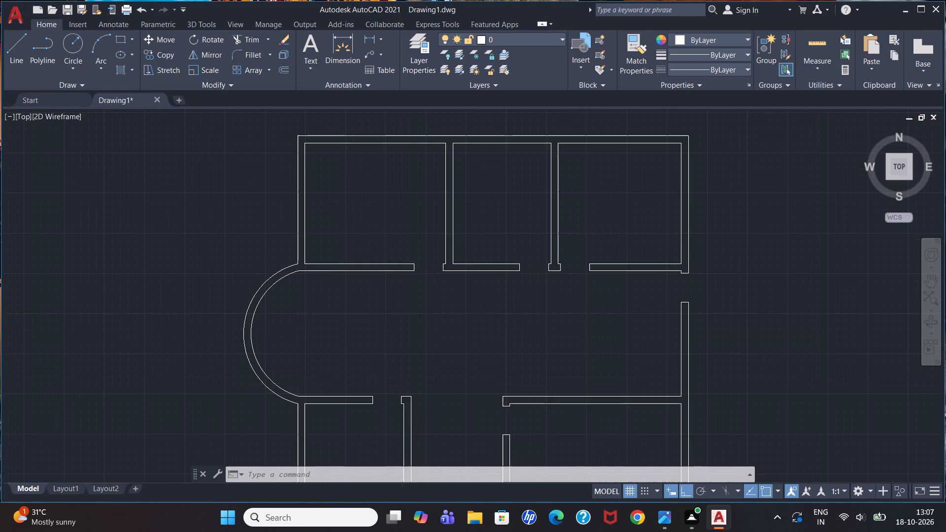
pyautogui.scroll(-1, 440, 317)
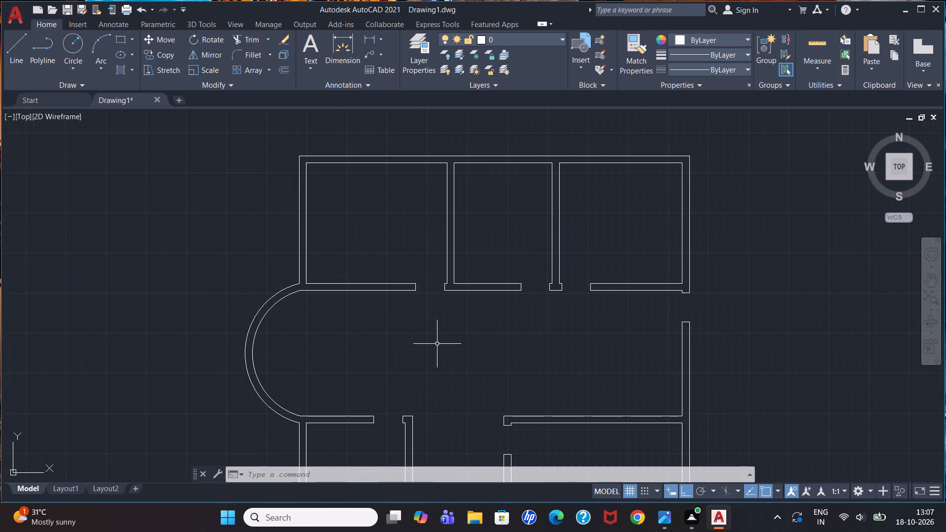
pyautogui.press('l')
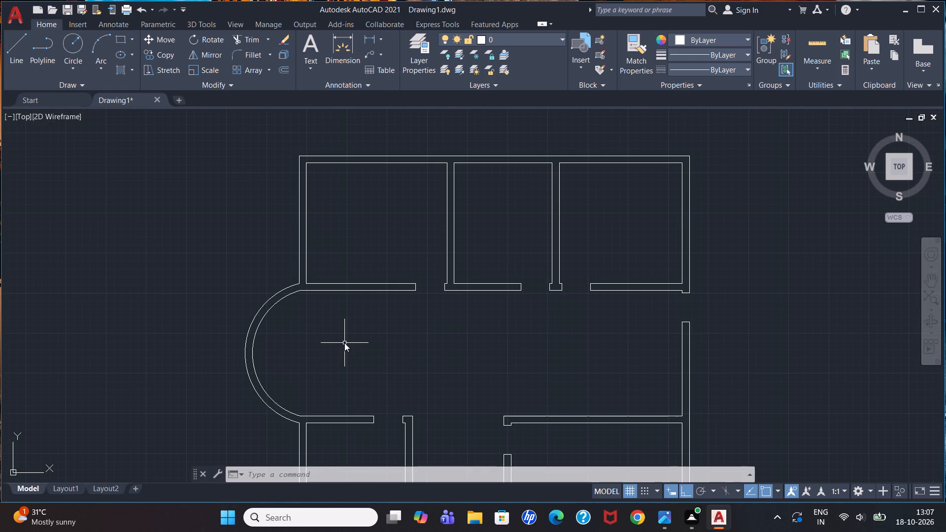
pyautogui.press('Return')
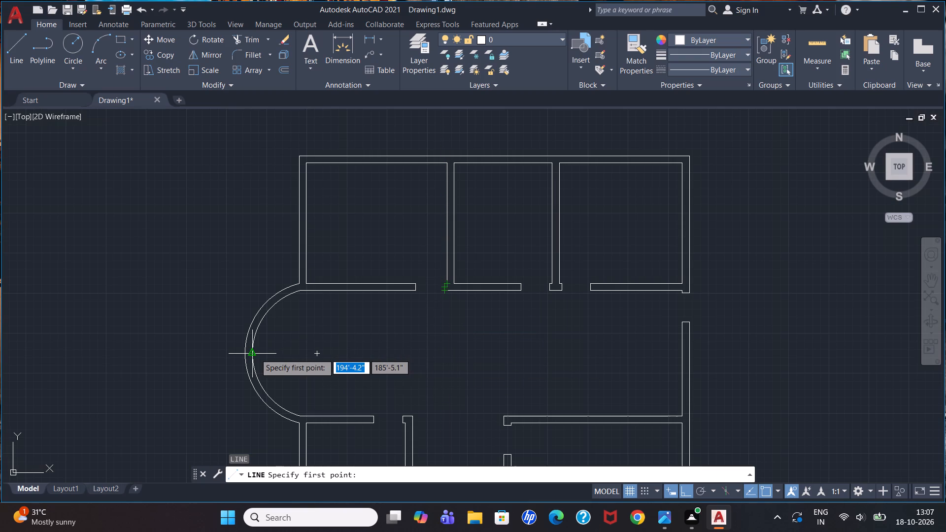
pyautogui.click(446, 356)
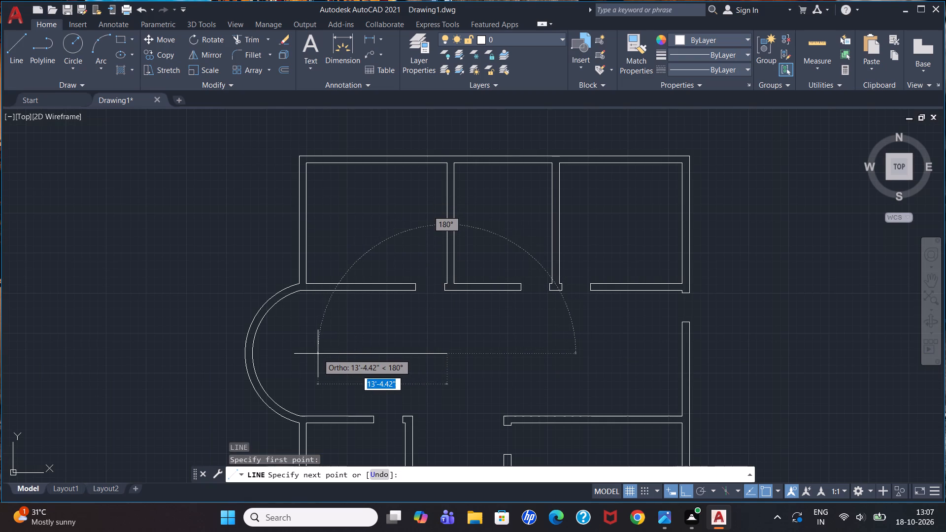
pyautogui.click(318, 353)
pyautogui.press('Escape')
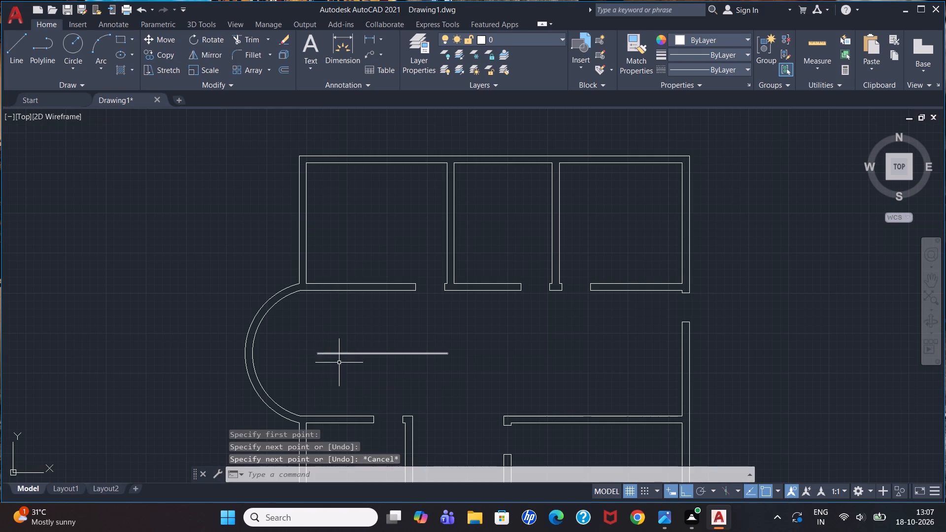
# Check the gap between the inner bay arc's midpoint and the line's left end with a linear dimension, without placing it.
pyautogui.scroll(1, 347, 366)
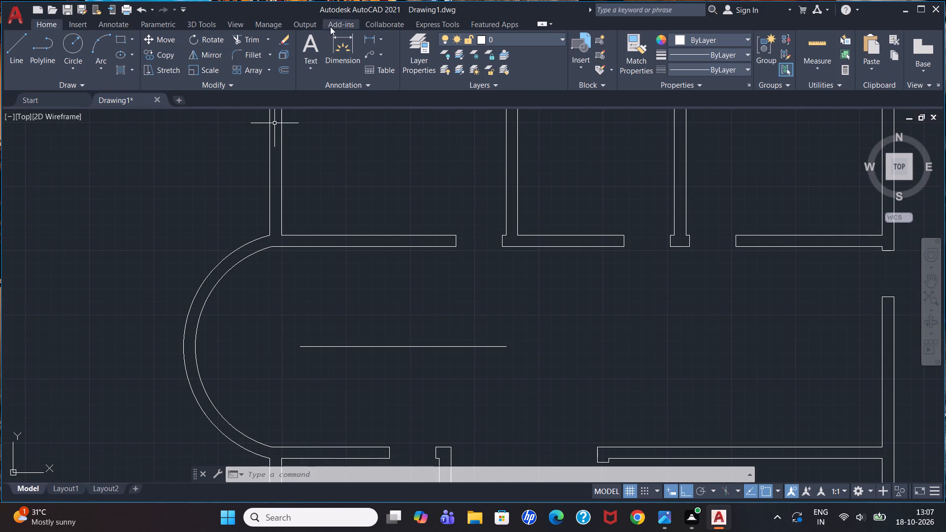
pyautogui.click(369, 38)
pyautogui.click(194, 343)
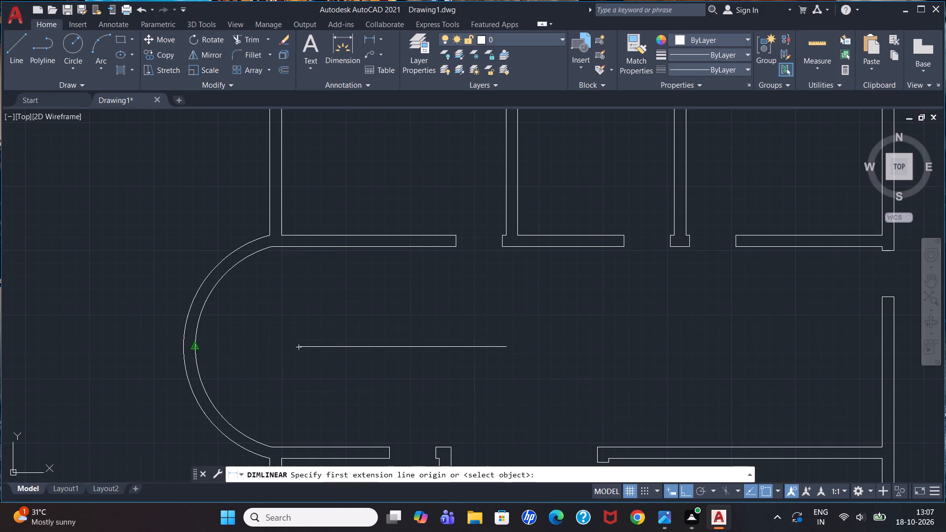
pyautogui.click(298, 349)
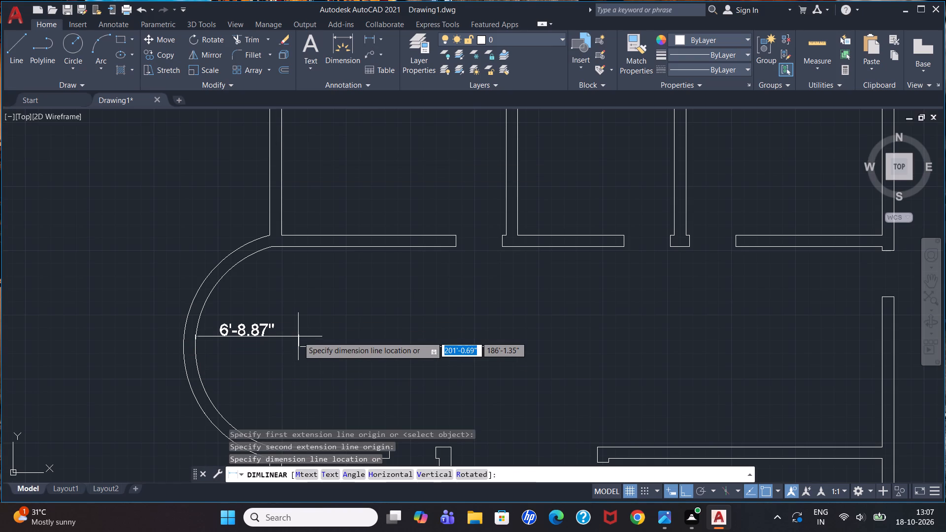
pyautogui.press('Escape')
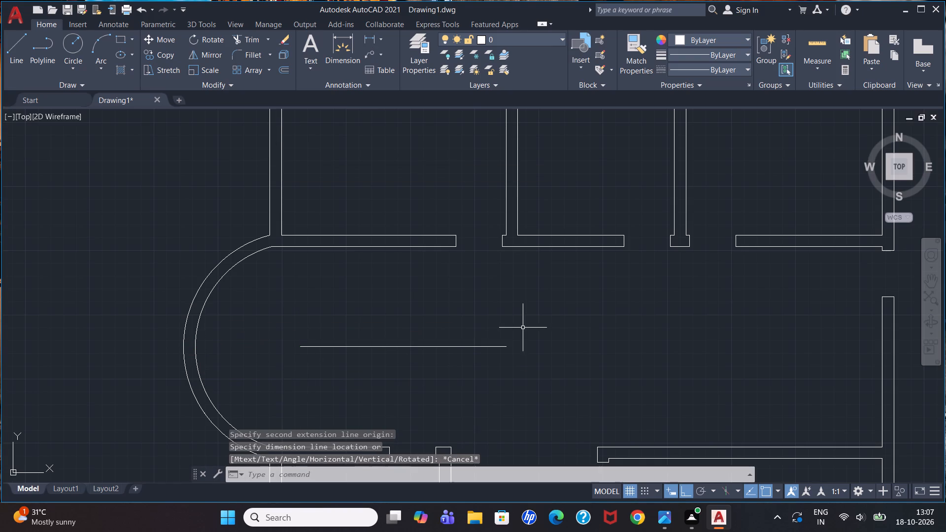
# Offset the middle room's horizontal line by 1' both above and below and end the Offset command.
pyautogui.press('o')
pyautogui.press('Return')
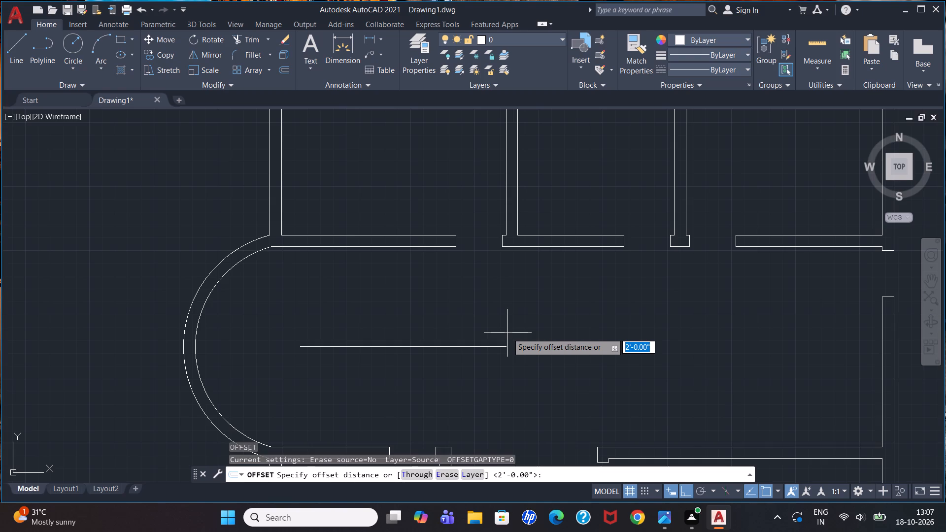
pyautogui.press('1')
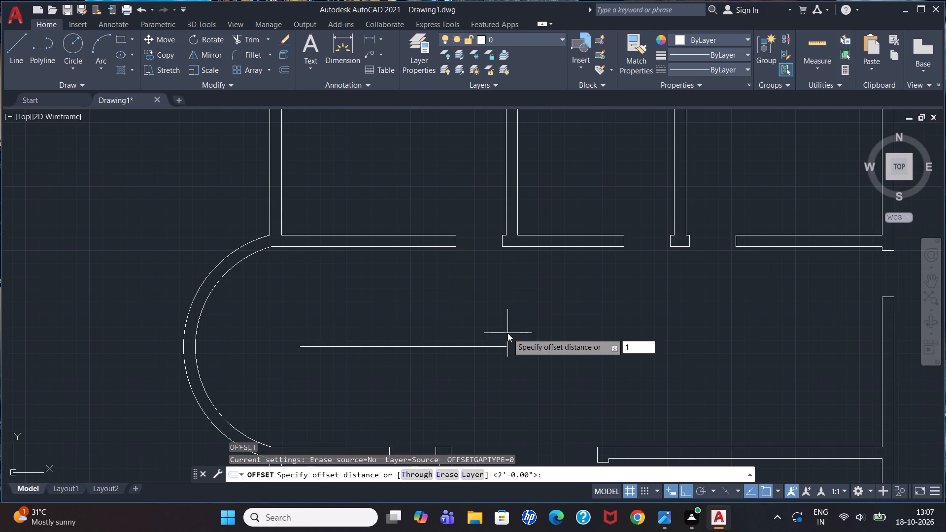
pyautogui.press("'")
pyautogui.press('Return')
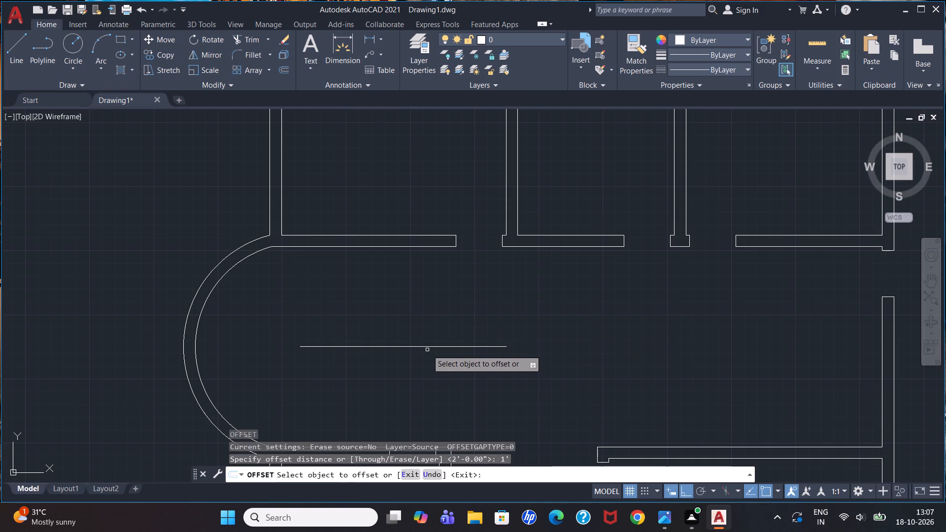
pyautogui.click(427, 347)
pyautogui.click(441, 309)
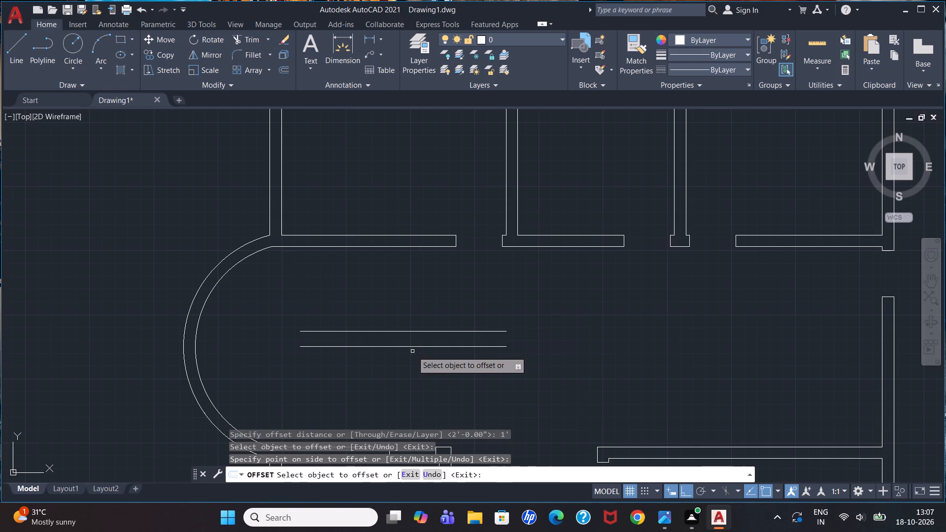
pyautogui.click(411, 349)
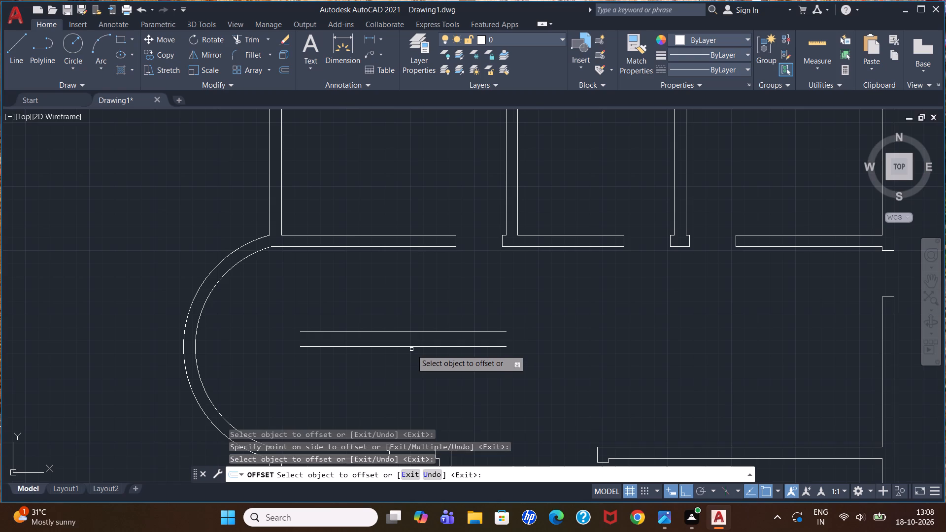
pyautogui.click(415, 345)
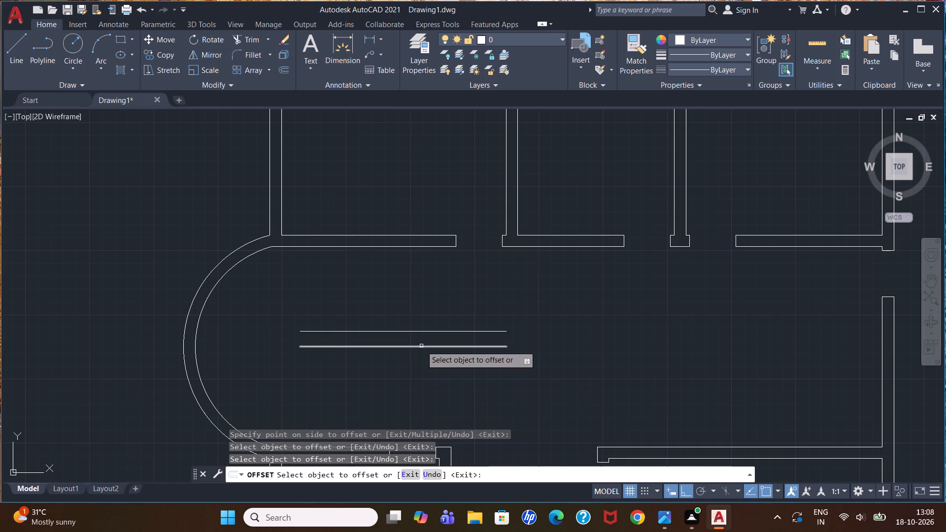
pyautogui.click(422, 346)
pyautogui.click(421, 392)
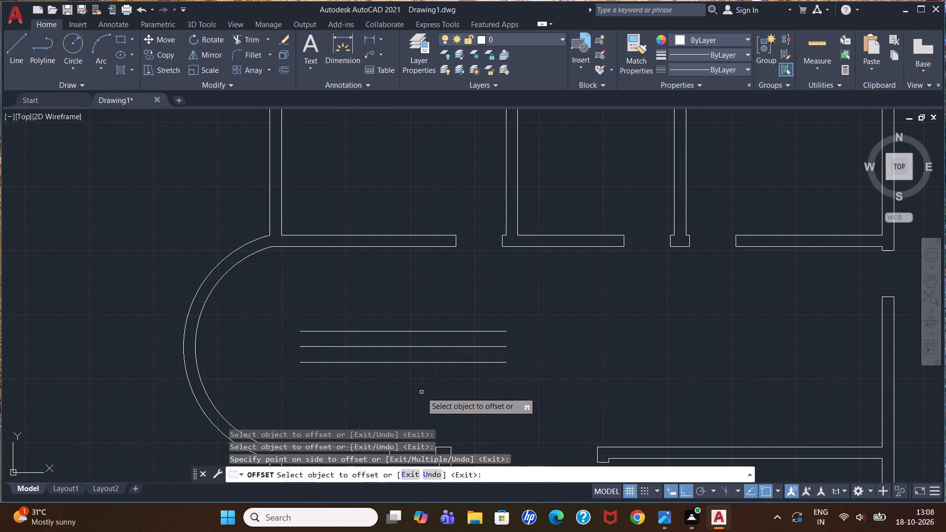
pyautogui.press('Escape')
# Delete the original centre line between the two offset lines.
pyautogui.click(431, 345)
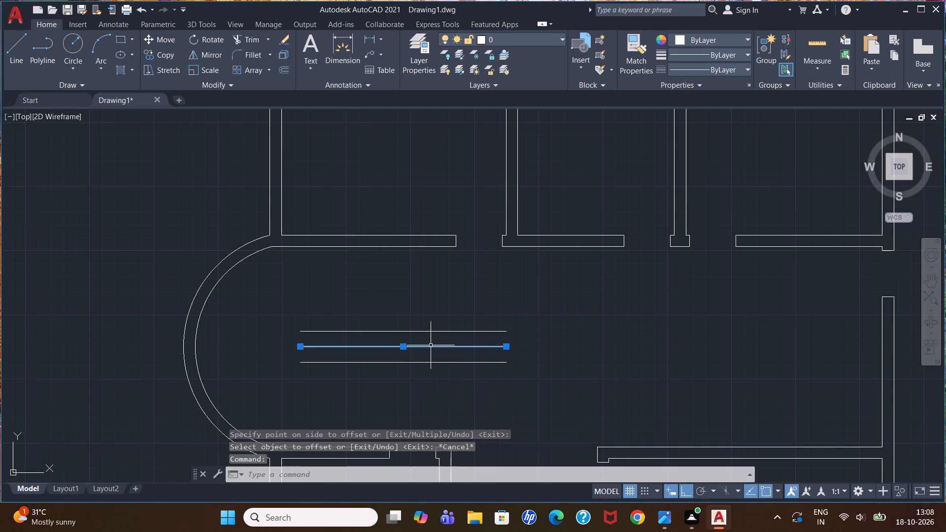
pyautogui.press('Delete')
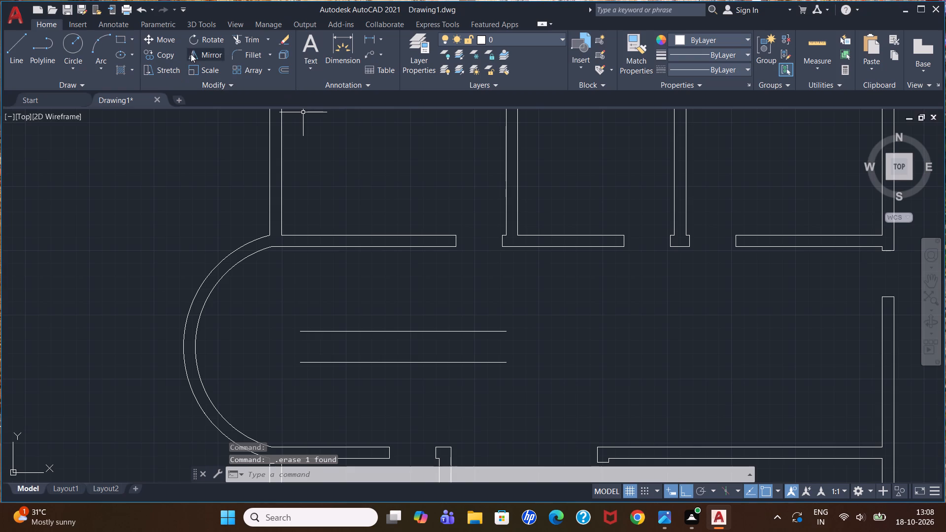
# Draw a three-point arc from the upper line's left end through the lower line's left end, ending about 4" along the lower line.
pyautogui.click(105, 38)
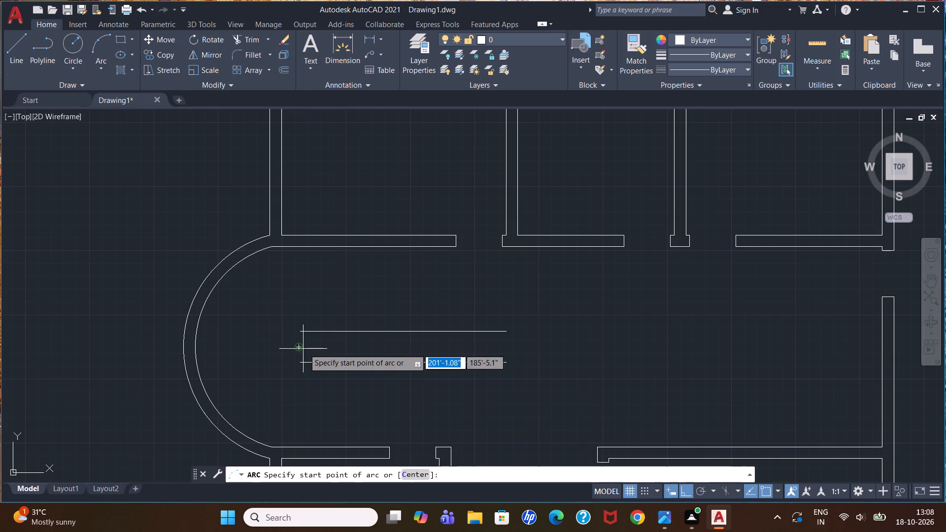
pyautogui.click(304, 333)
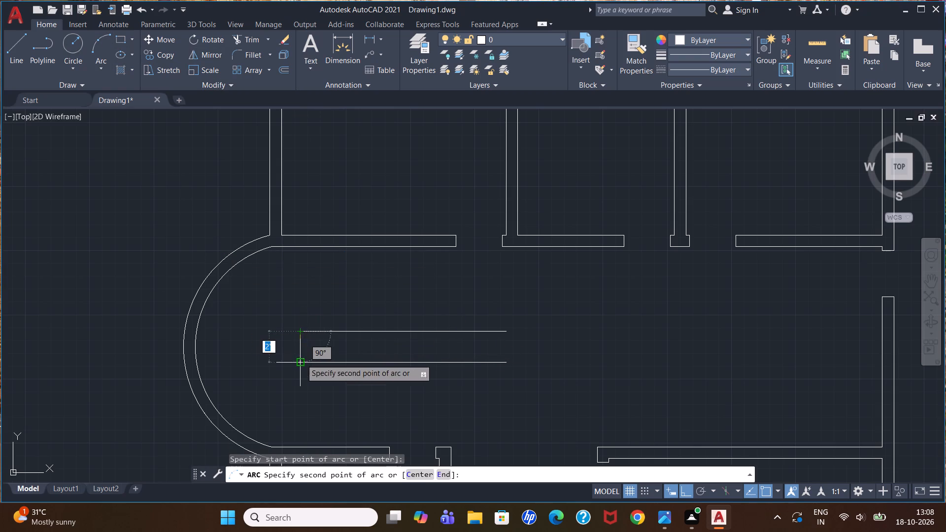
pyautogui.click(301, 359)
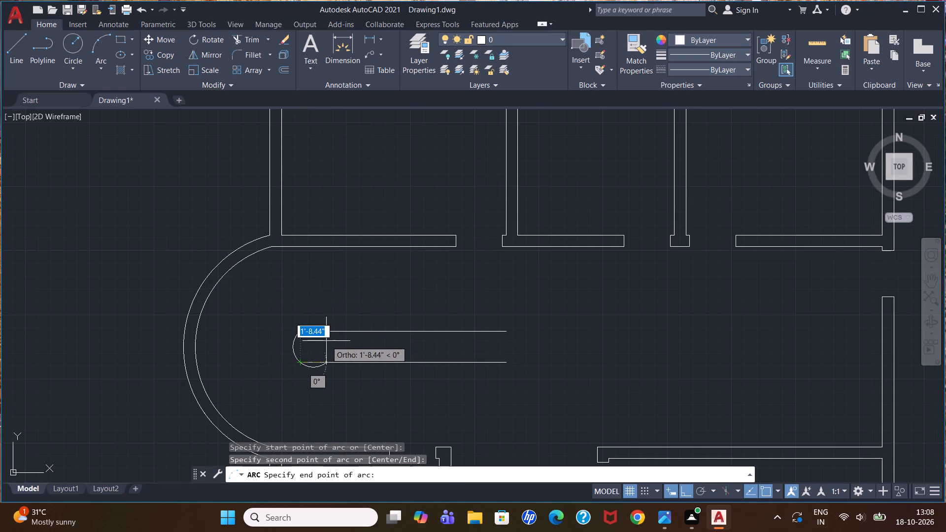
pyautogui.scroll(1, 329, 346)
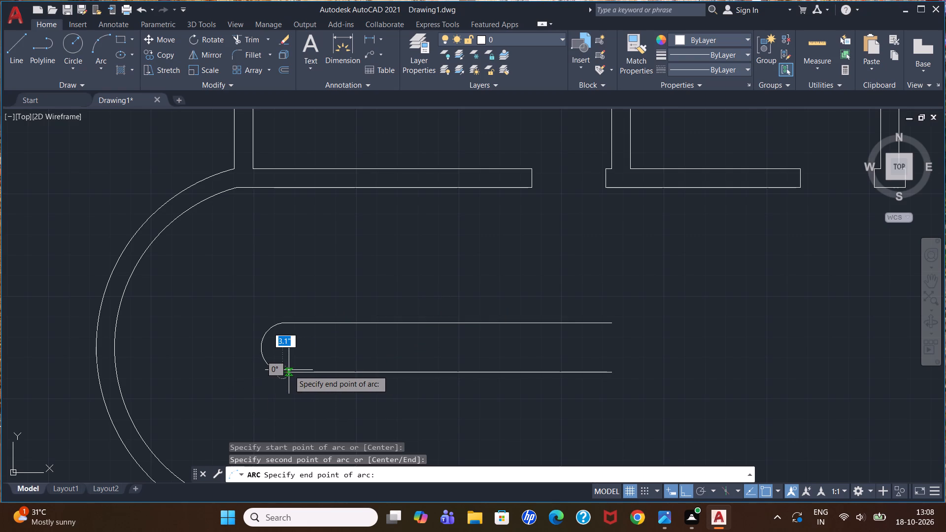
pyautogui.scroll(4, 289, 369)
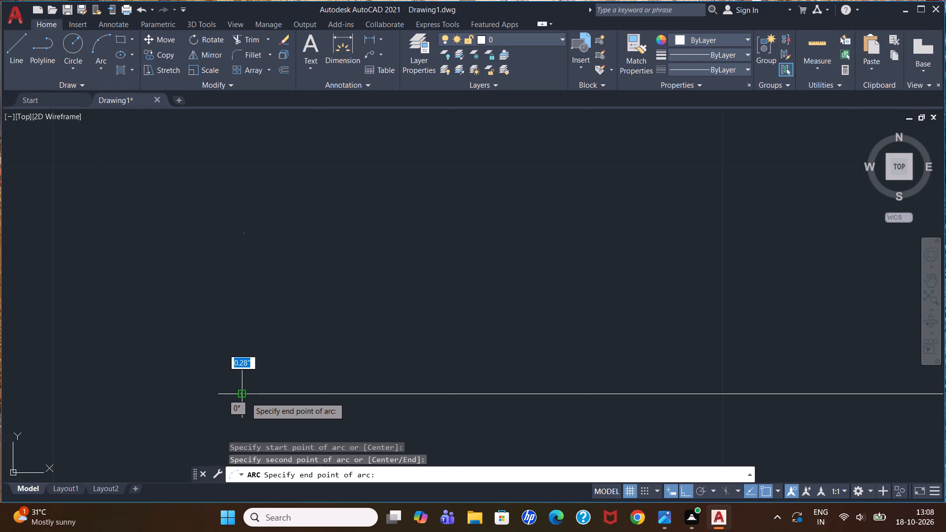
pyautogui.click(245, 398)
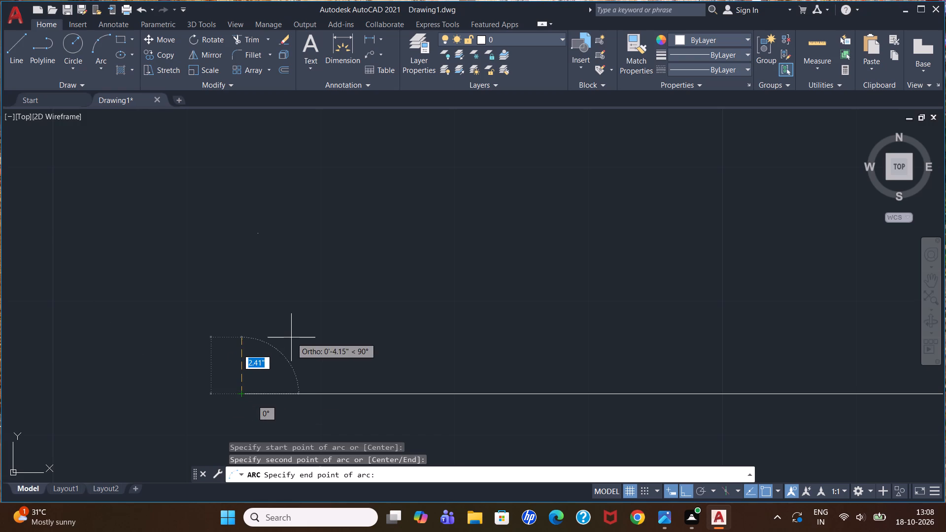
pyautogui.scroll(-4, 234, 353)
pyautogui.scroll(-2, 338, 303)
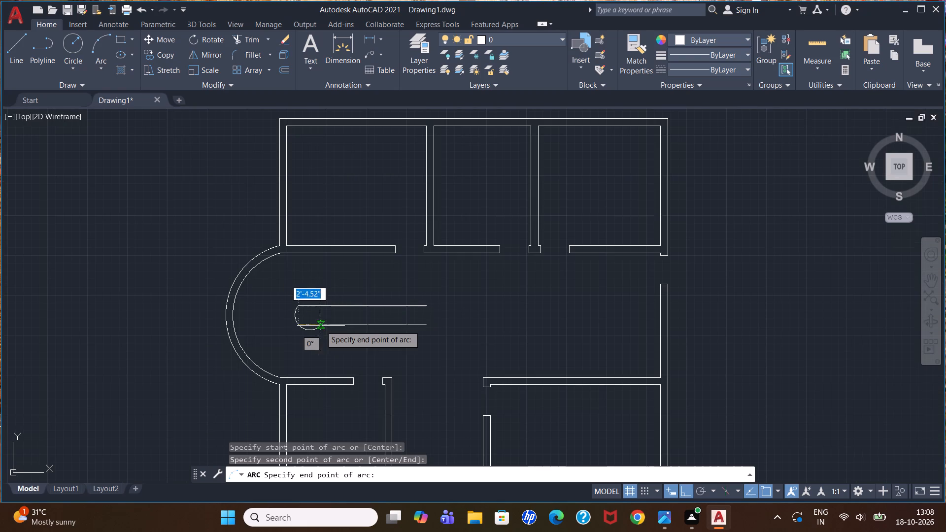
pyautogui.scroll(4, 317, 326)
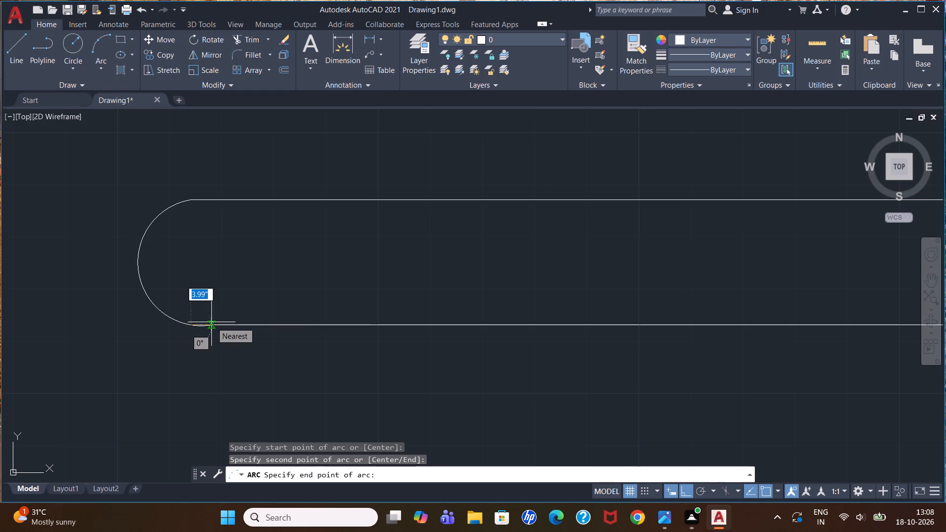
pyautogui.click(211, 322)
# Trim the part of the arc that bulges below the lower line and end the Trim command.
pyautogui.scroll(3, 204, 291)
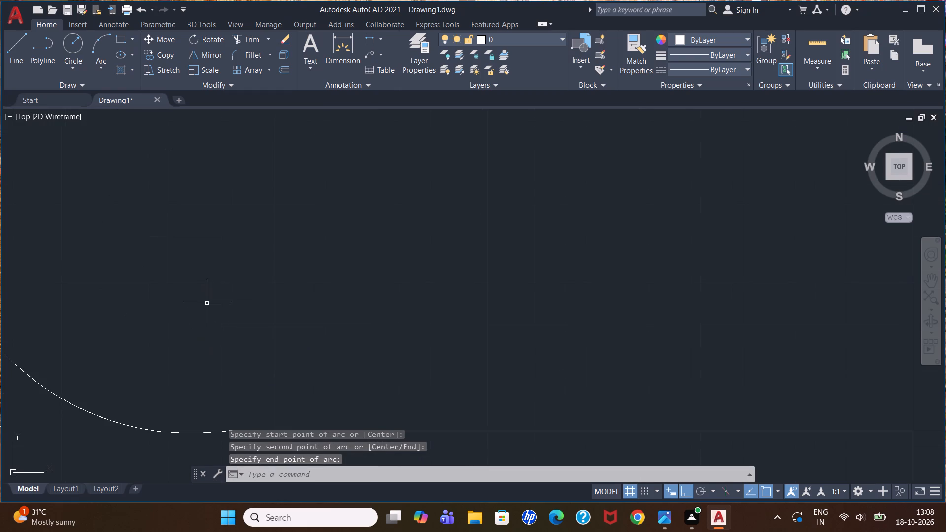
pyautogui.press('t')
pyautogui.press('r')
pyautogui.press('Return')
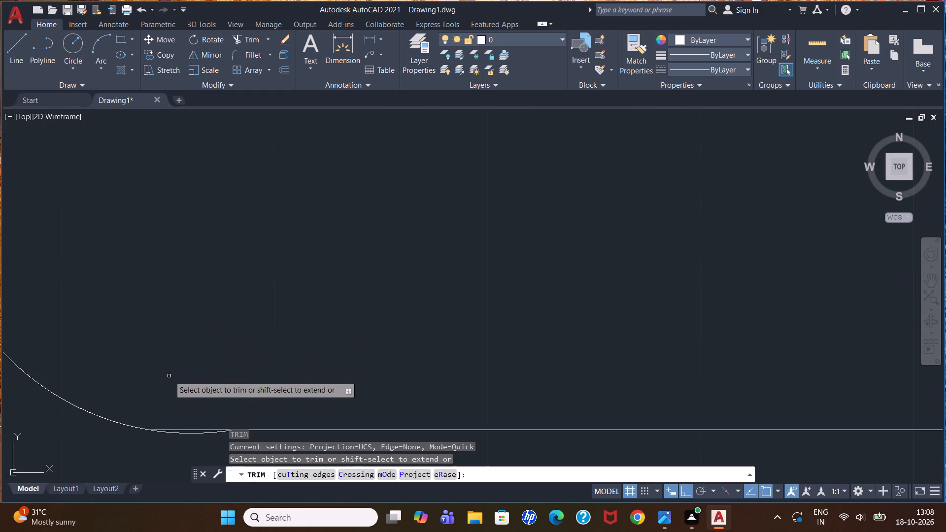
pyautogui.scroll(-1, 206, 369)
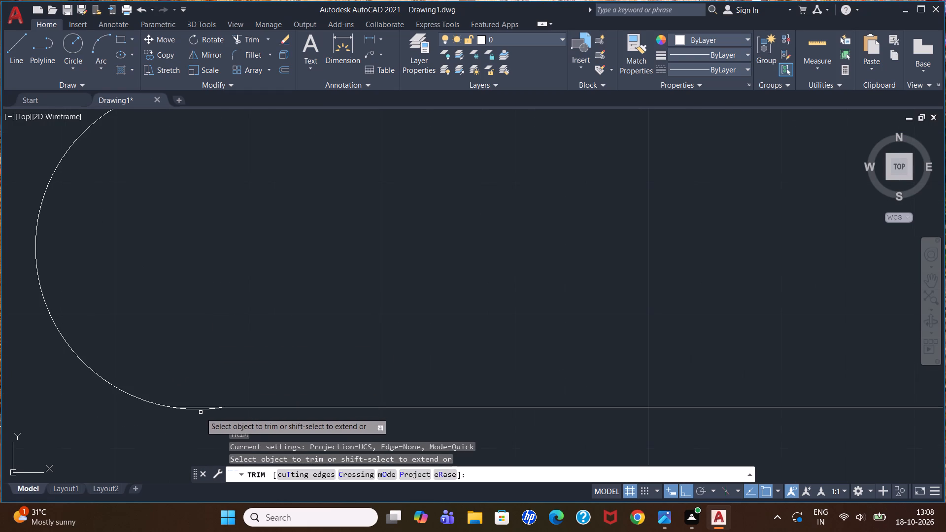
pyautogui.click(204, 410)
pyautogui.scroll(-4, 271, 297)
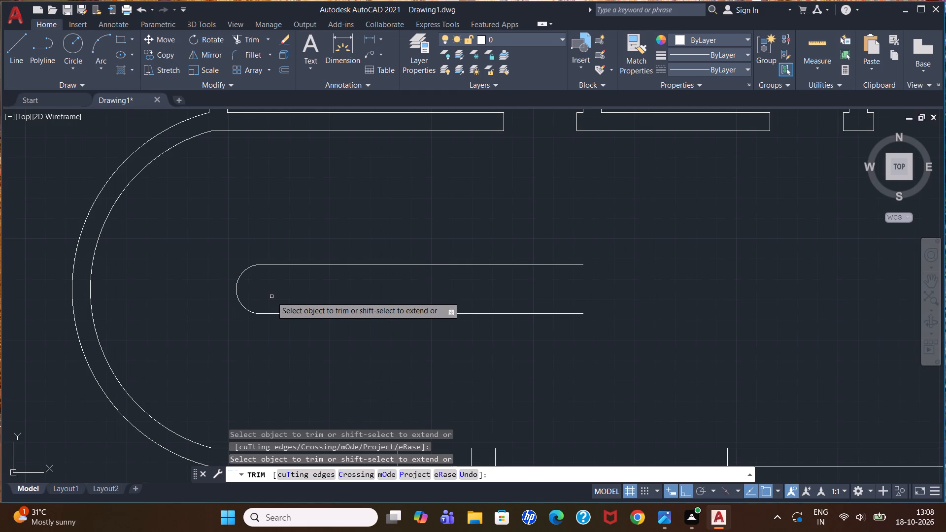
pyautogui.press('Escape')
pyautogui.press('Escape')
pyautogui.press('Escape')
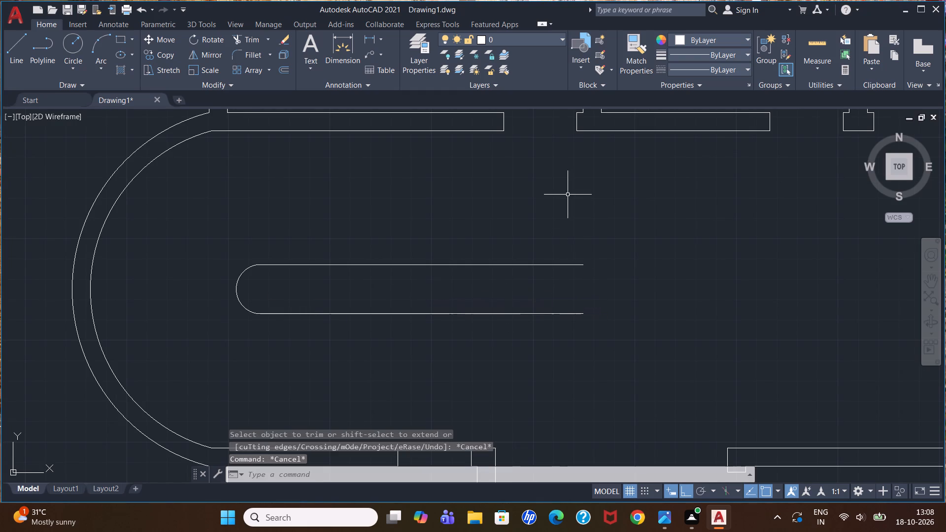
pyautogui.press('Escape')
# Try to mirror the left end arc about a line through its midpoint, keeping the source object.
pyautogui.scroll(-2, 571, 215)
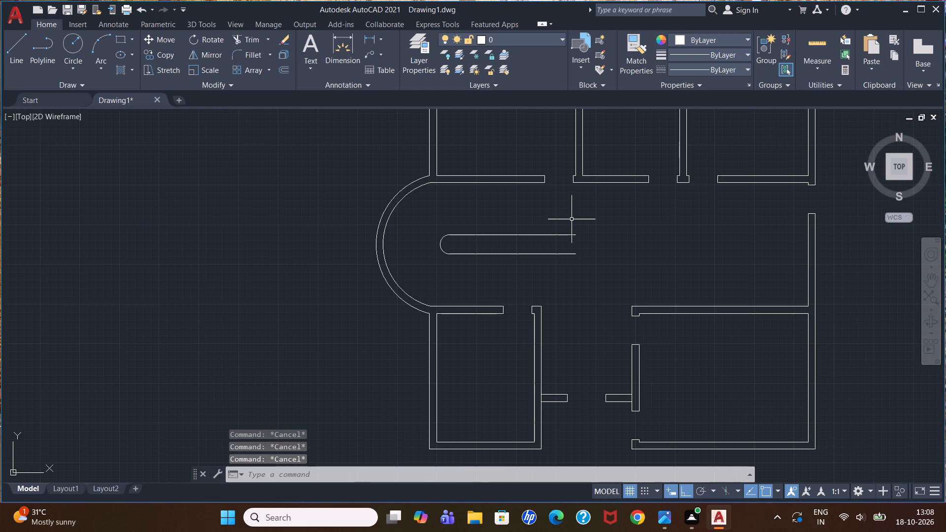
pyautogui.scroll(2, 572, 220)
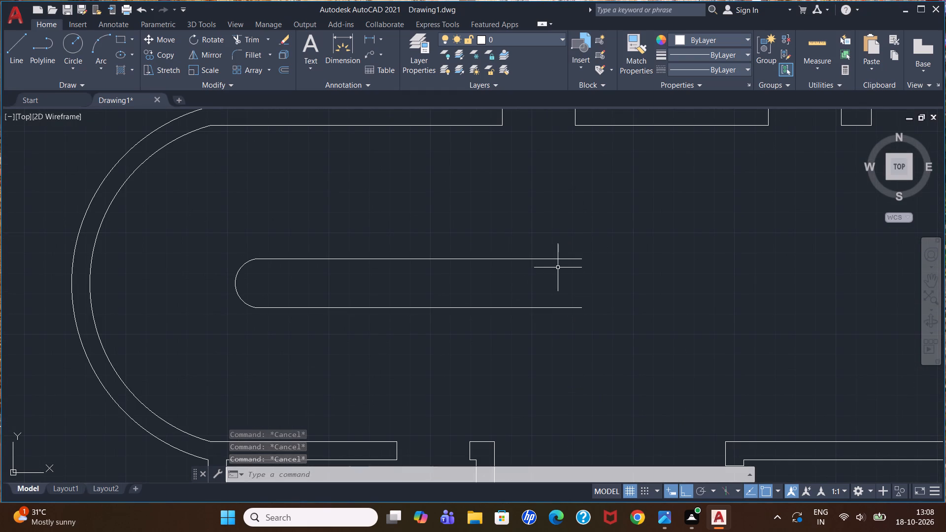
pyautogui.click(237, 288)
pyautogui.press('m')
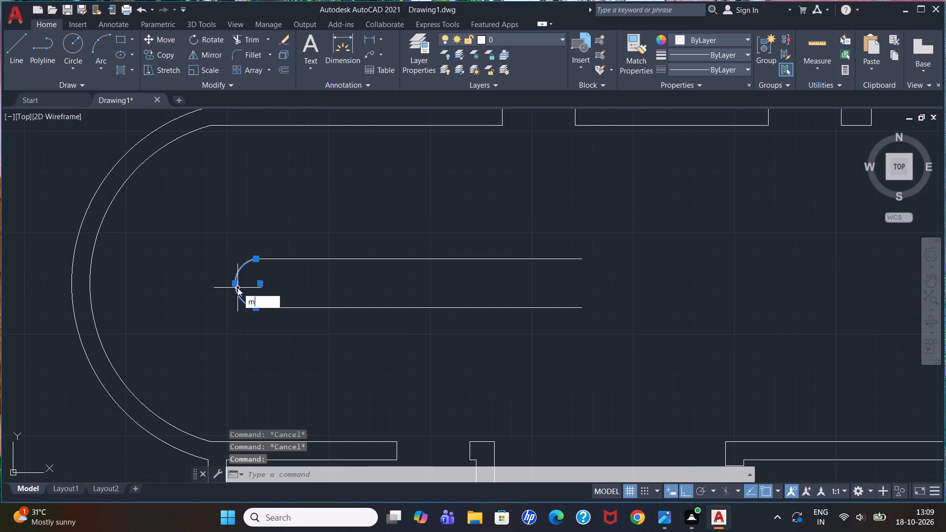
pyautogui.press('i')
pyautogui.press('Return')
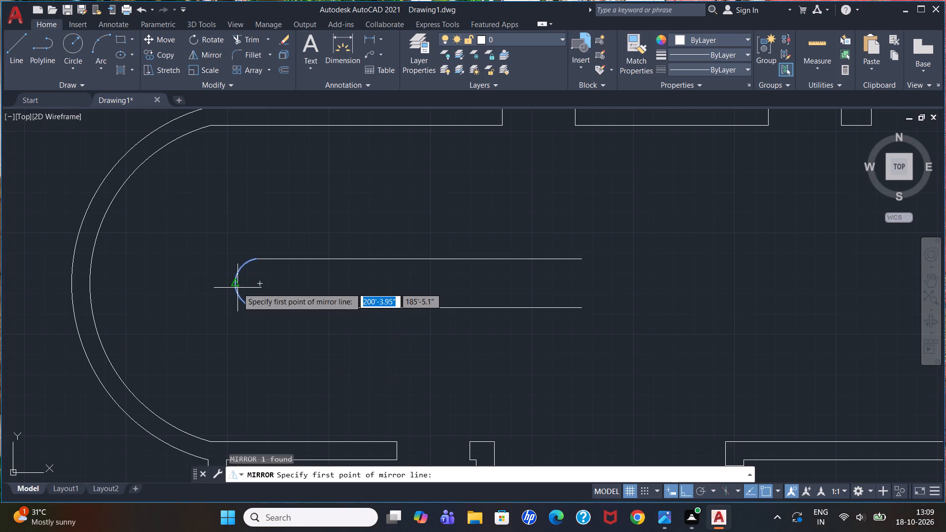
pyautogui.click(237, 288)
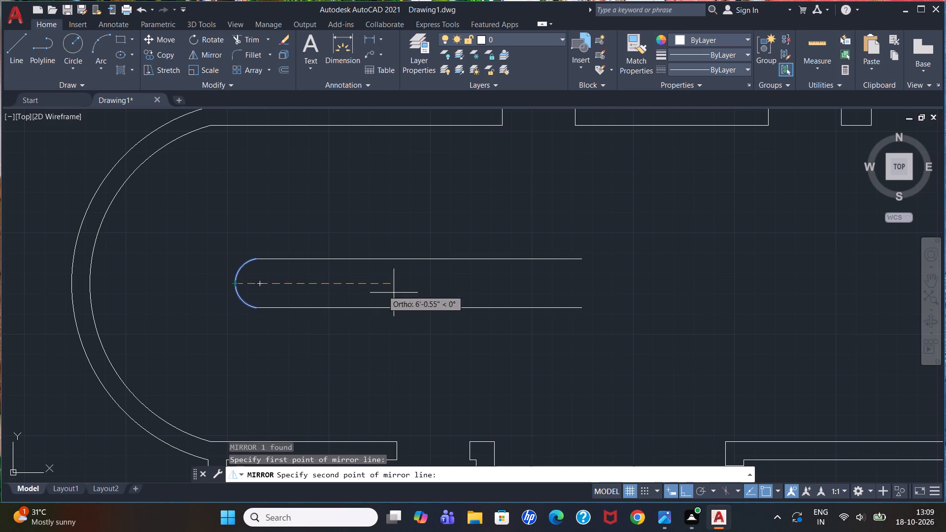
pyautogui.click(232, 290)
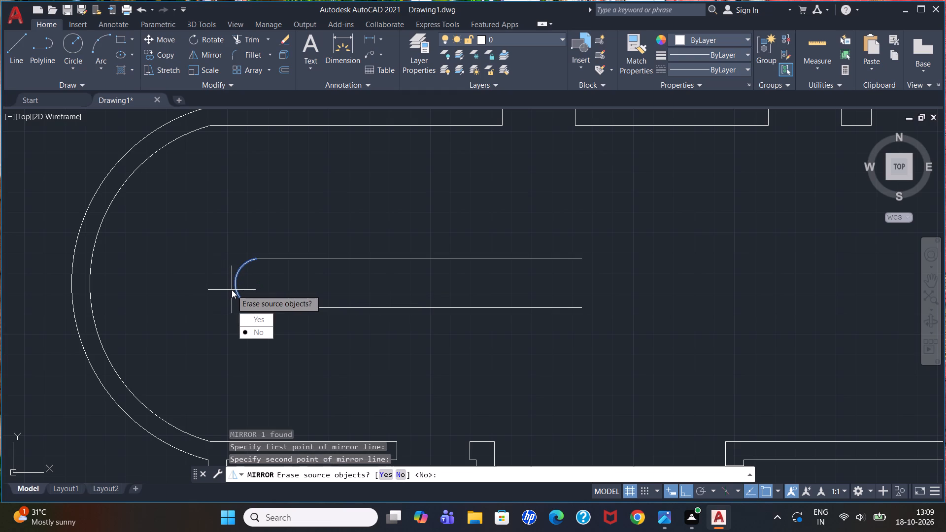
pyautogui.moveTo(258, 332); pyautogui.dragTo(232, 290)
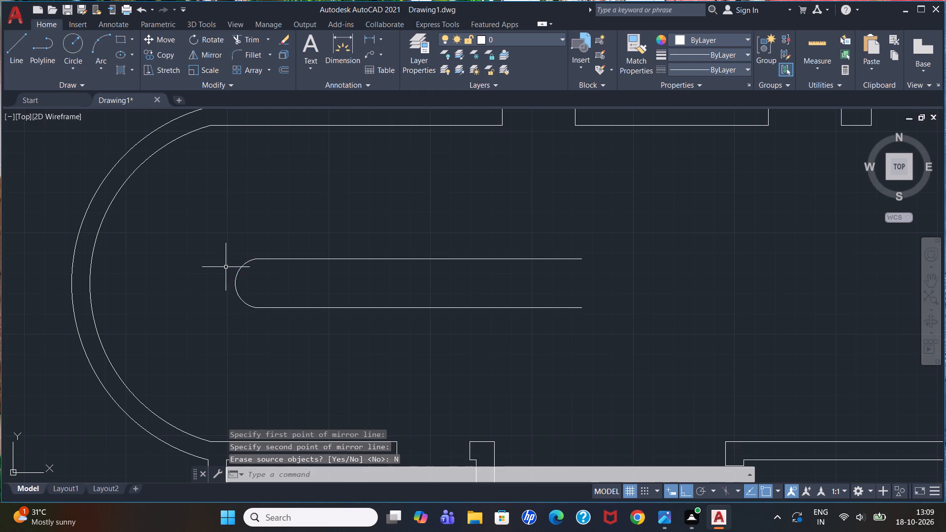
# Mirror the left end arc about a vertical line through its midpoint, keeping the source arc.
pyautogui.click(236, 281)
pyautogui.write('mi')
pyautogui.press('Return')
pyautogui.click(236, 281)
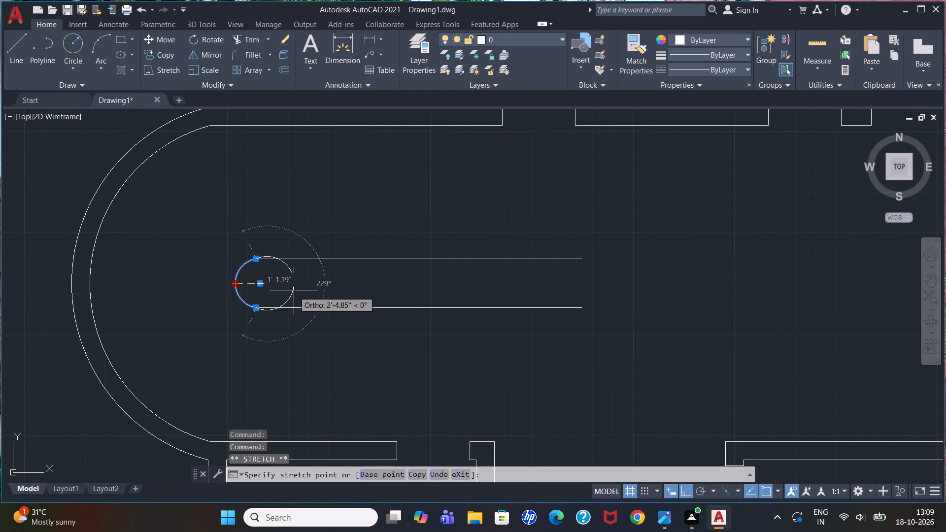
pyautogui.press('Escape')
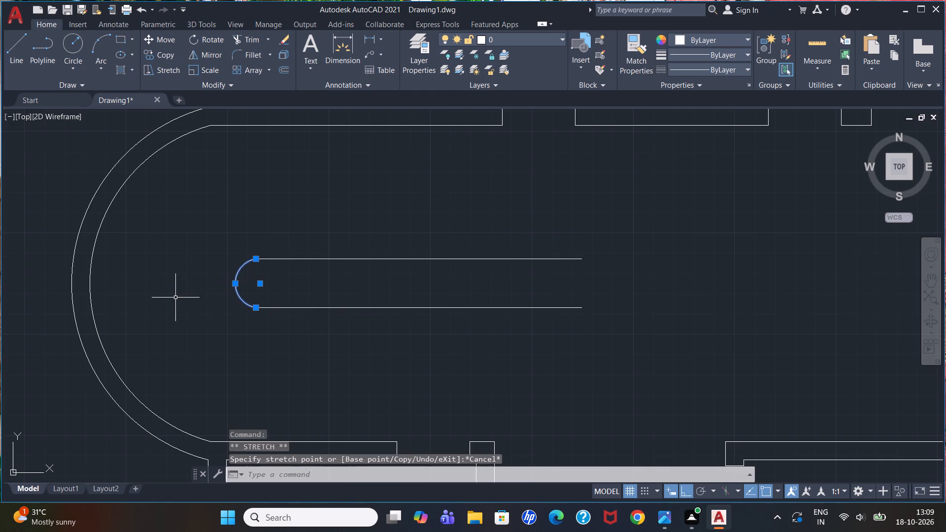
pyautogui.write('mi')
pyautogui.press('Return')
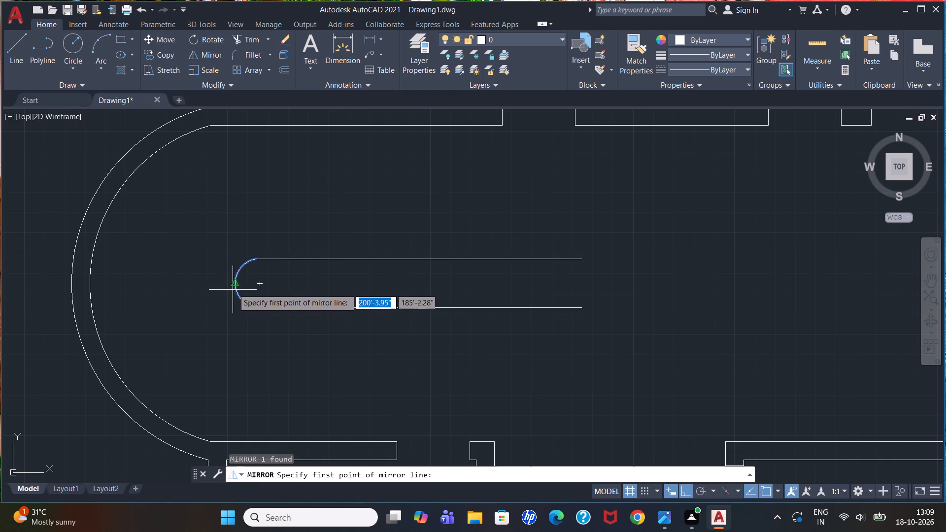
pyautogui.click(235, 284)
pyautogui.click(218, 311)
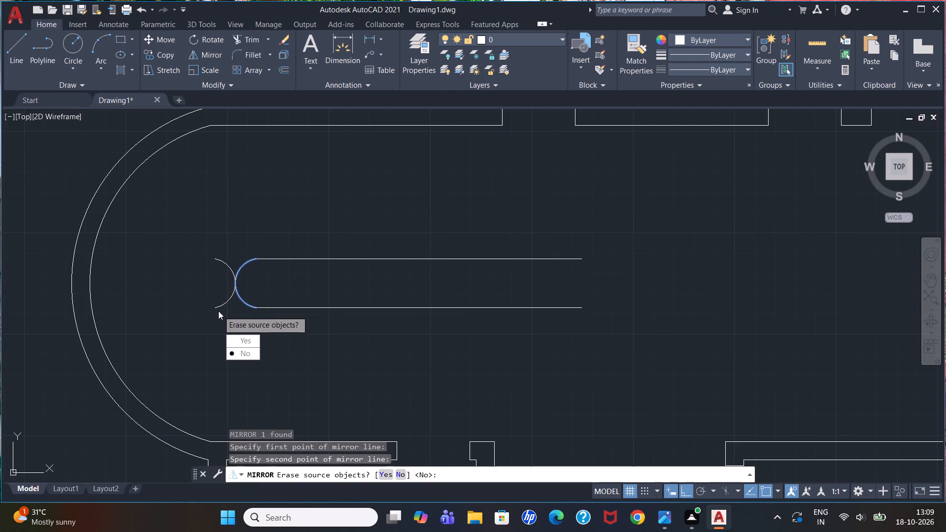
pyautogui.moveTo(248, 353); pyautogui.dragTo(218, 311)
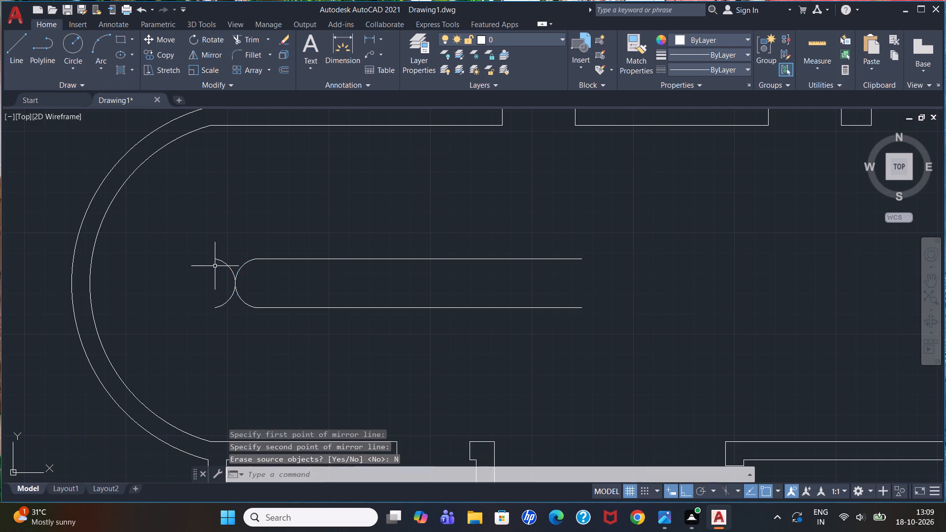
# Move the mirrored arc by its upper endpoint to the right end of the upper line, closing the slot shape.
pyautogui.click(231, 299)
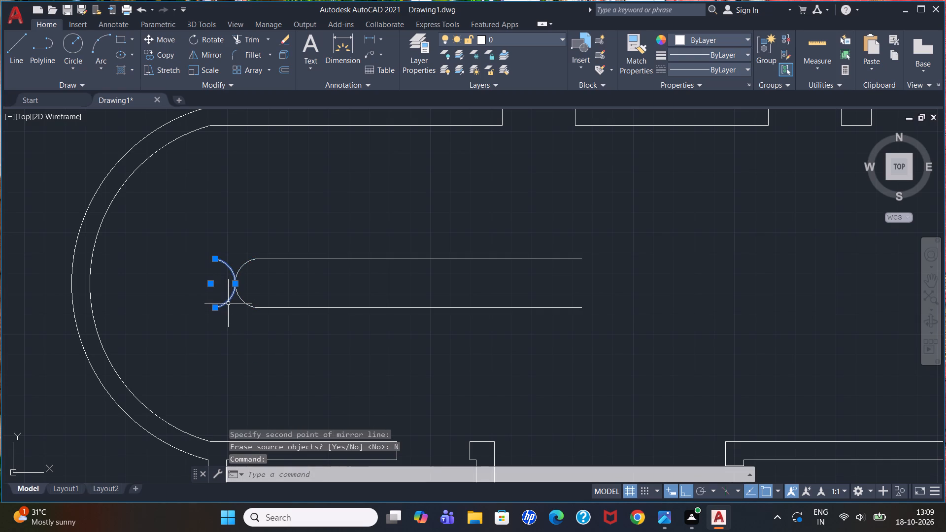
pyautogui.press('m')
pyautogui.press('Return')
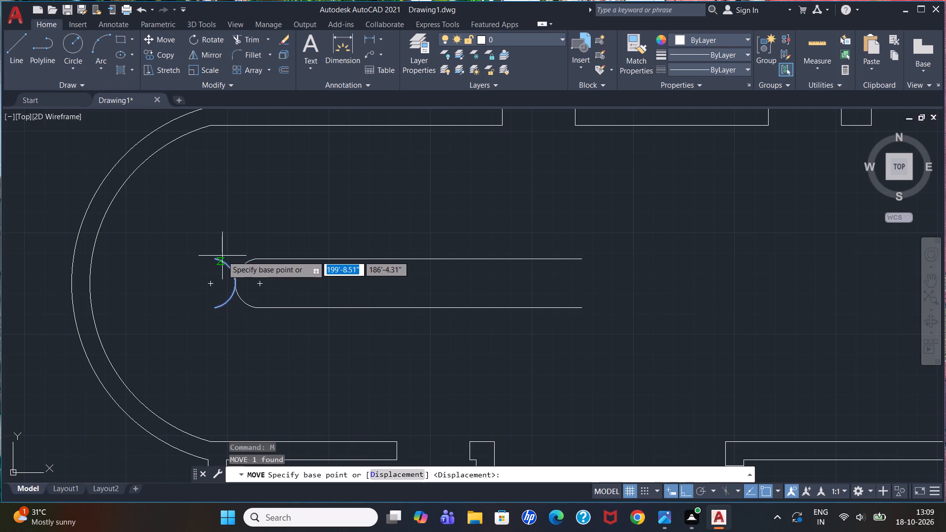
pyautogui.click(215, 257)
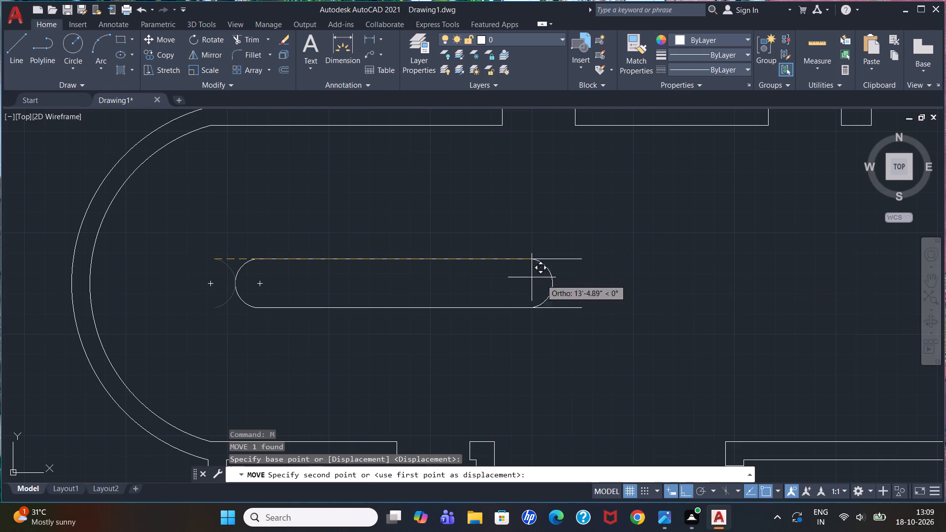
pyautogui.scroll(4, 580, 277)
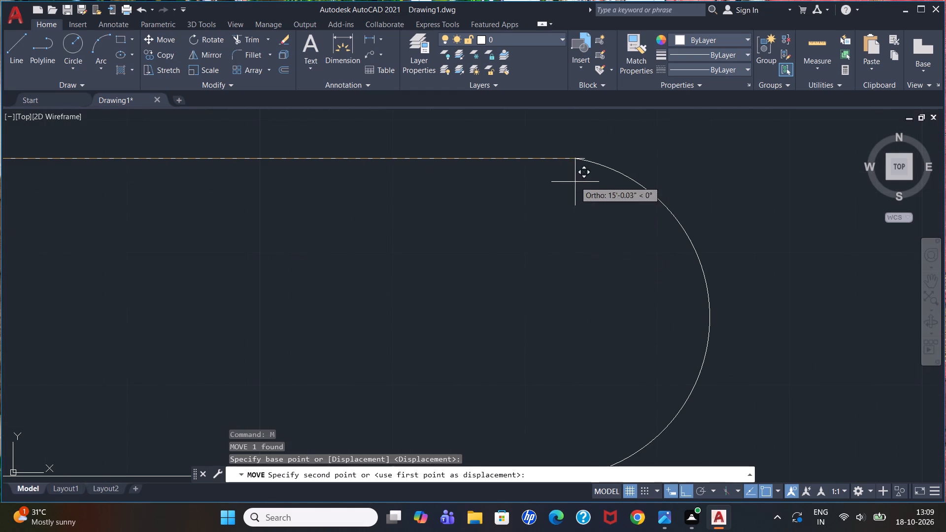
pyautogui.click(586, 159)
pyautogui.press('Escape')
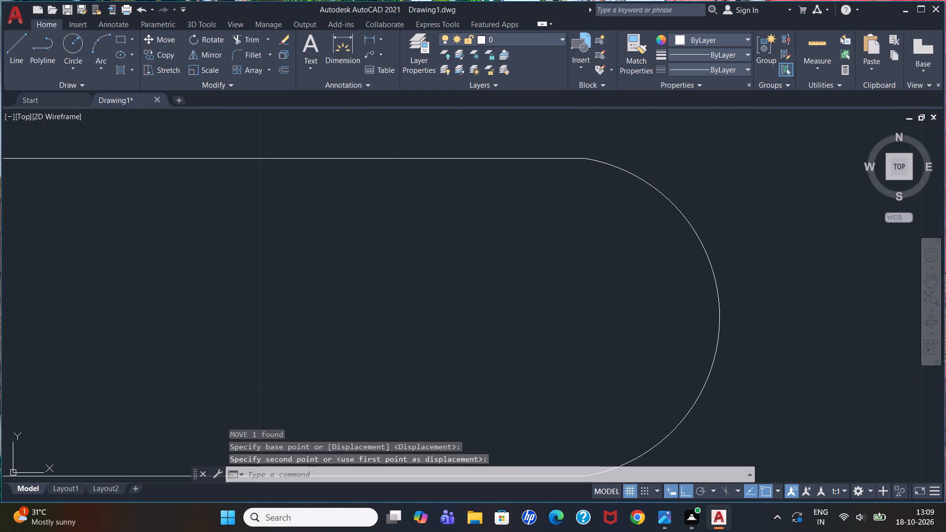
# Draw a diagonal line inside the slot from the lower line's left endpoint to the upper line's right endpoint.
pyautogui.scroll(-4, 639, 190)
pyautogui.scroll(-5, 607, 163)
pyautogui.scroll(3, 647, 126)
pyautogui.scroll(-3, 575, 165)
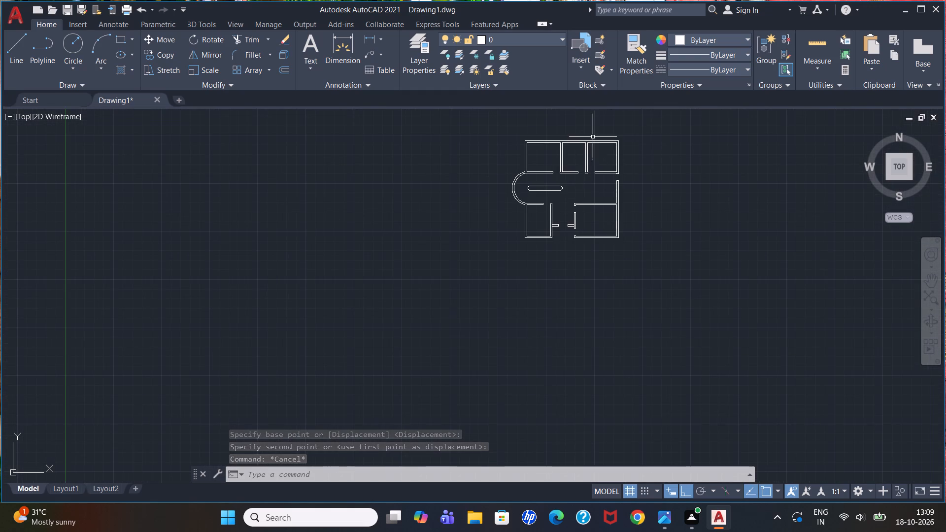
pyautogui.scroll(2, 593, 137)
pyautogui.scroll(2, 473, 237)
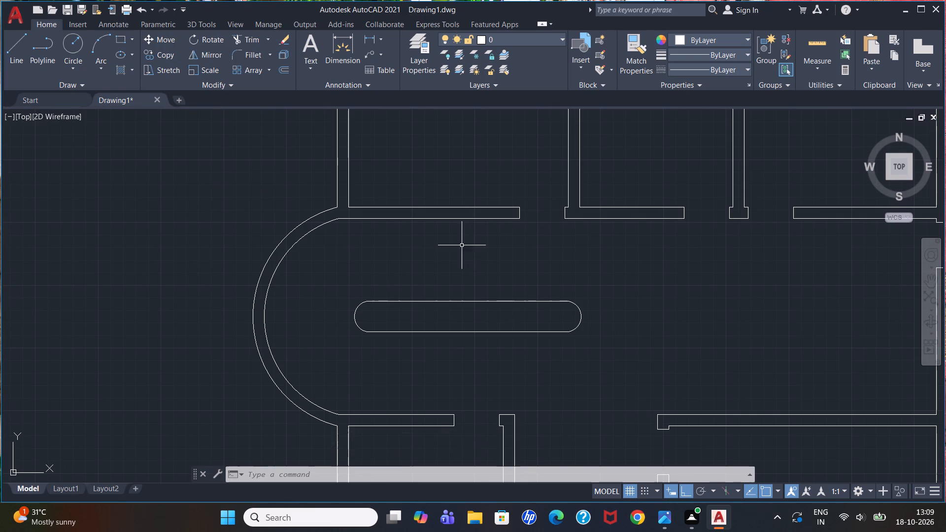
pyautogui.scroll(1, 376, 327)
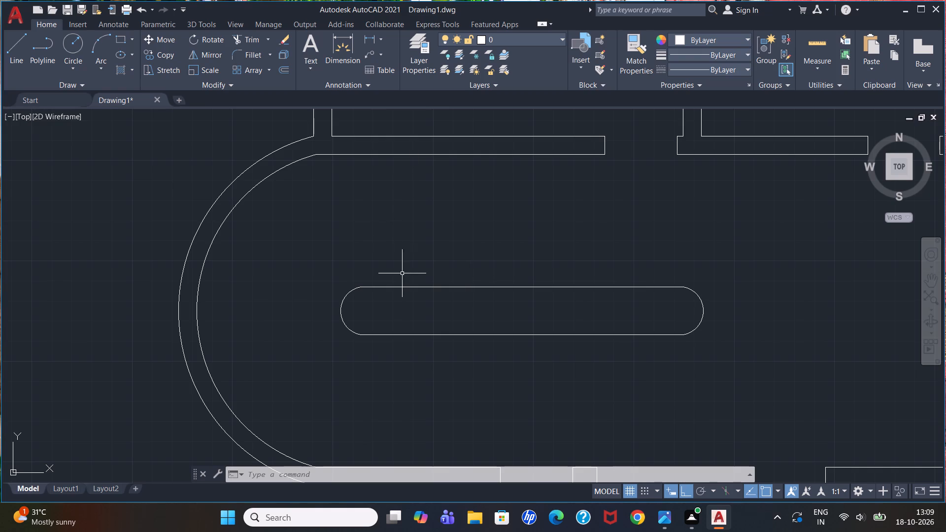
pyautogui.press('l')
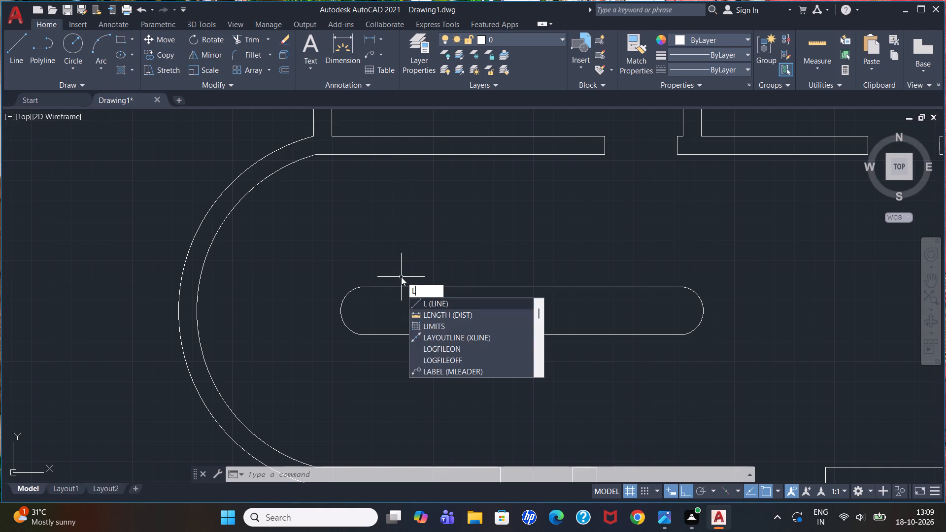
pyautogui.press('Return')
pyautogui.click(362, 335)
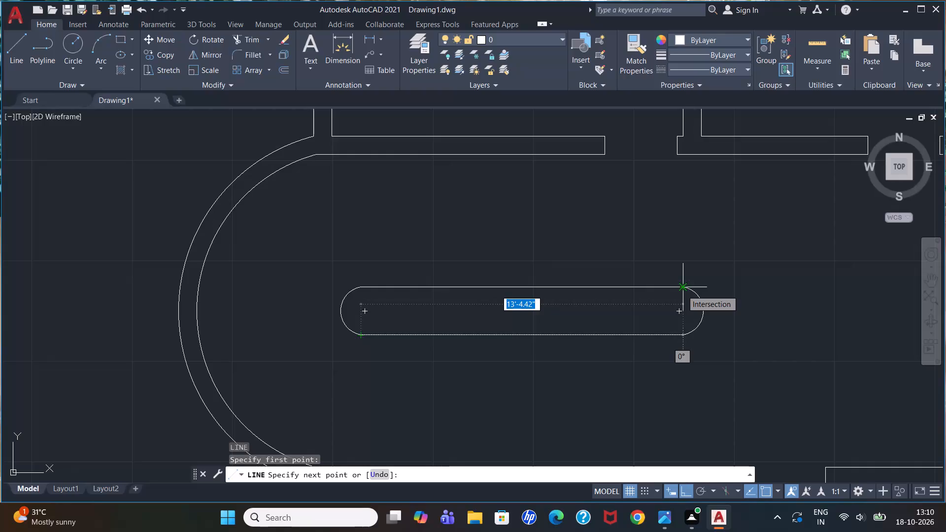
pyautogui.click(684, 287)
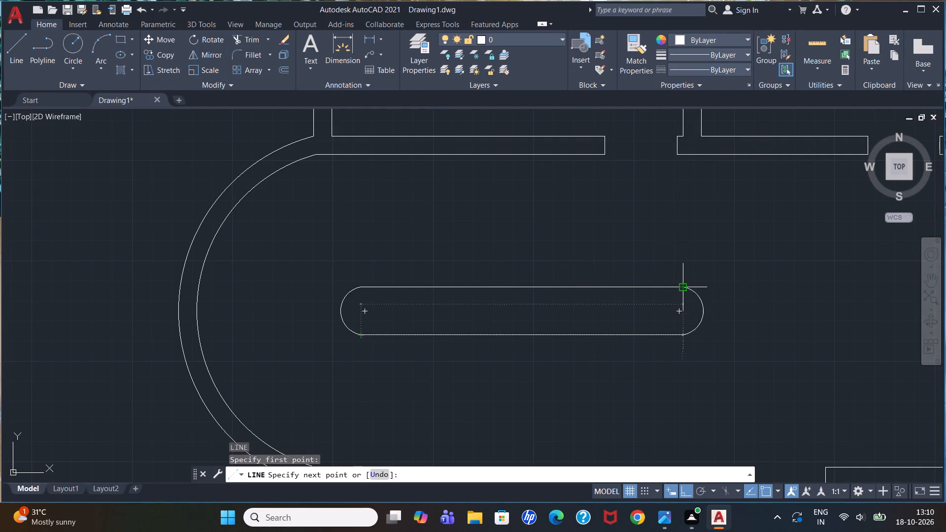
pyautogui.press('Escape')
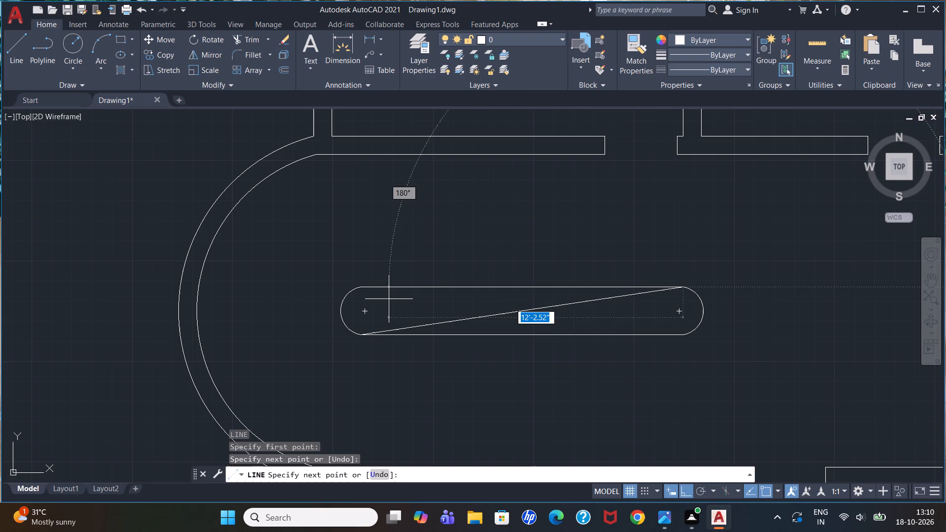
# Draw the opposite diagonal from the upper line's left endpoint to the lower line's right endpoint, forming a cross in the slot.
pyautogui.press('l')
pyautogui.press('Return')
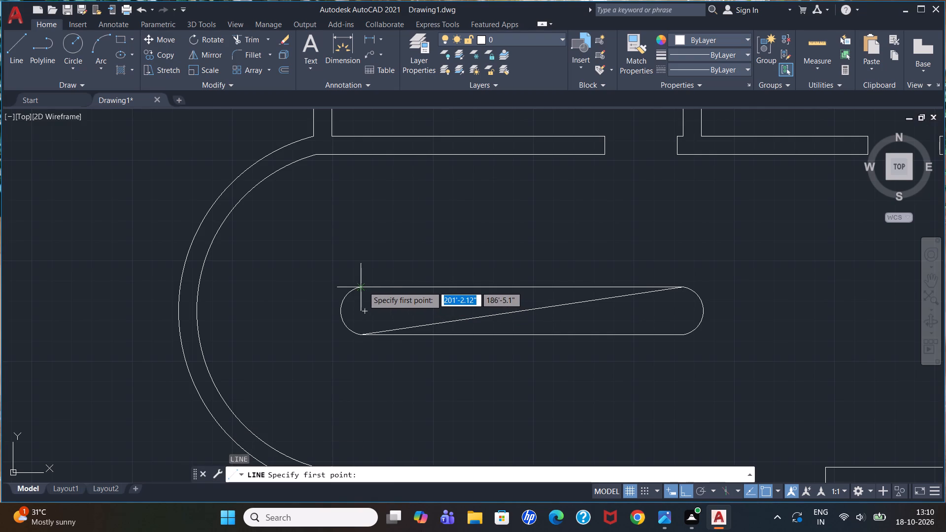
pyautogui.click(363, 286)
pyautogui.click(684, 336)
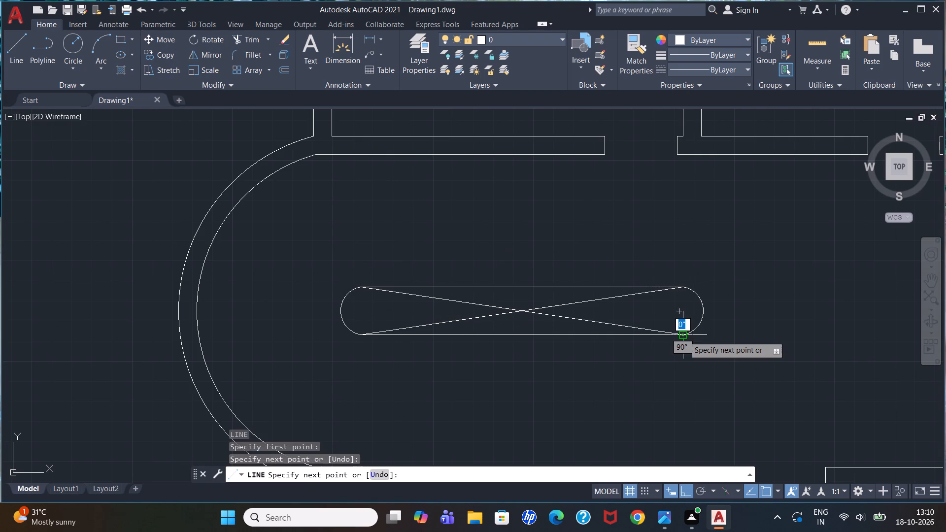
pyautogui.press('Escape')
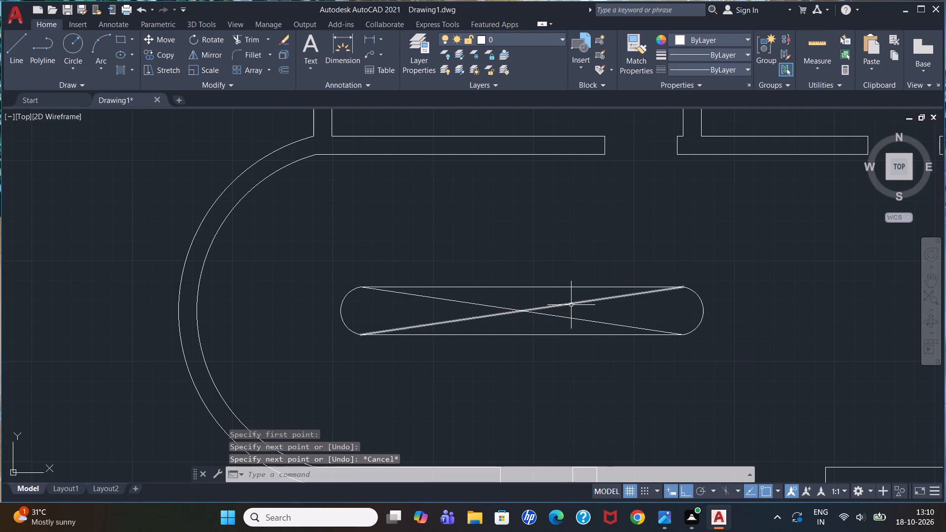
# Select both crossing diagonal lines inside the slot.
pyautogui.click(571, 303)
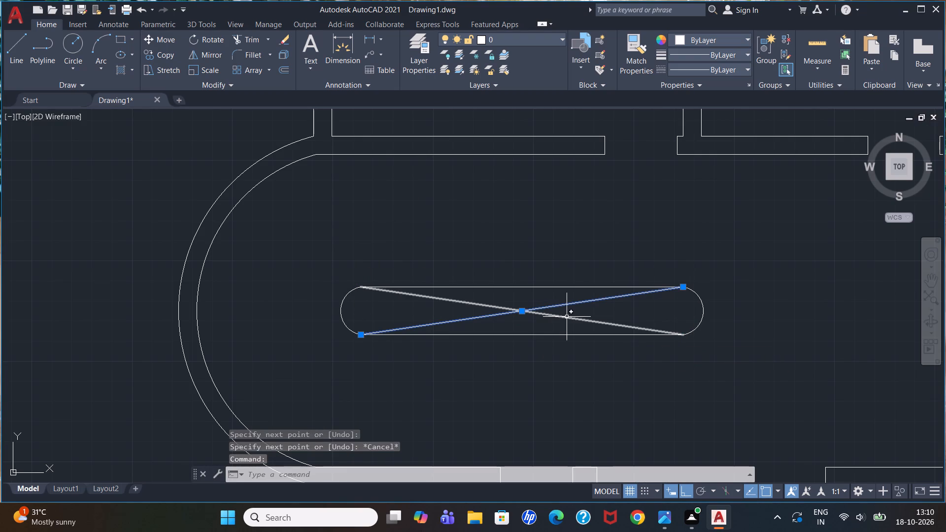
pyautogui.click(567, 317)
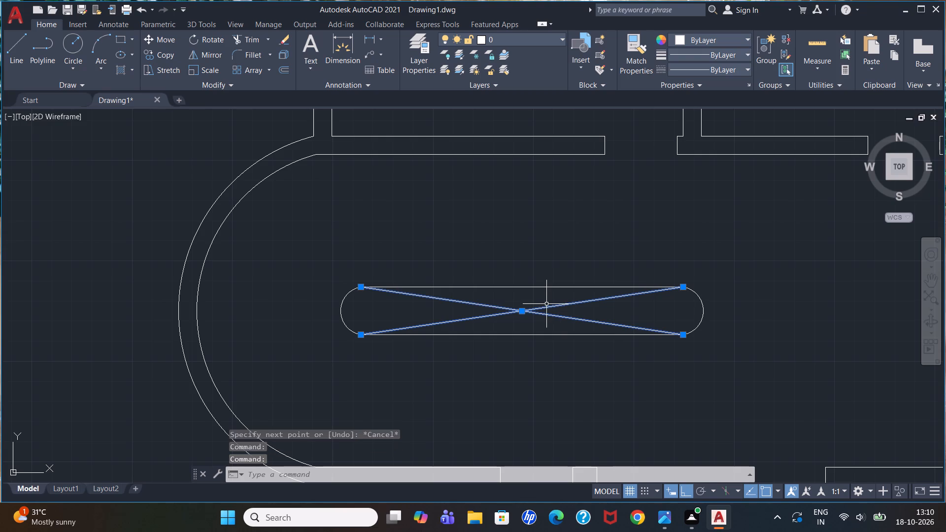
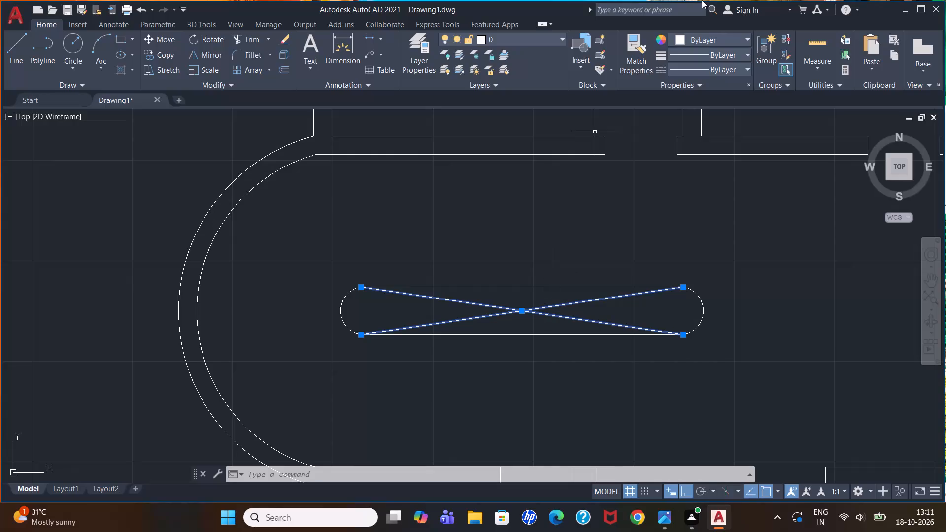
# Load the ACAD_ISO02W100 ISO dash linetype into the drawing.
pyautogui.click(730, 71)
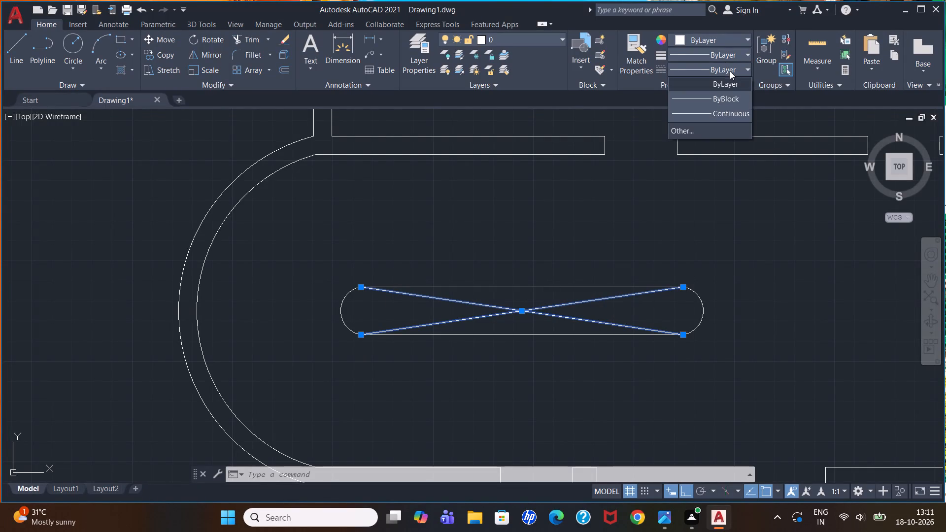
pyautogui.click(699, 129)
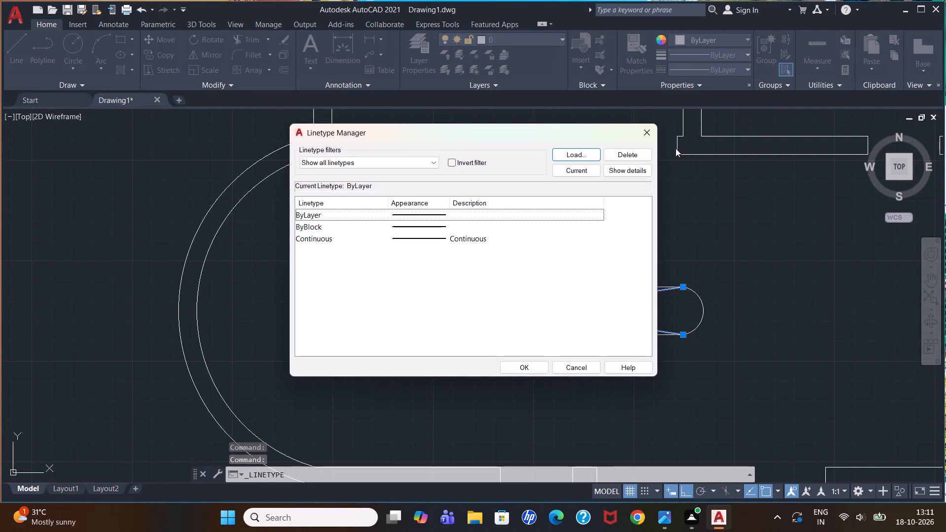
pyautogui.click(578, 154)
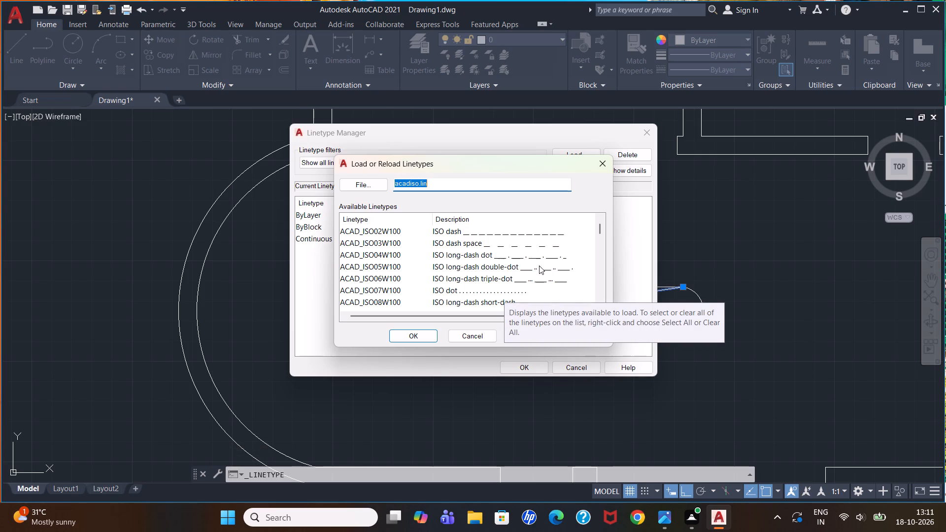
pyautogui.scroll(-1, 513, 267)
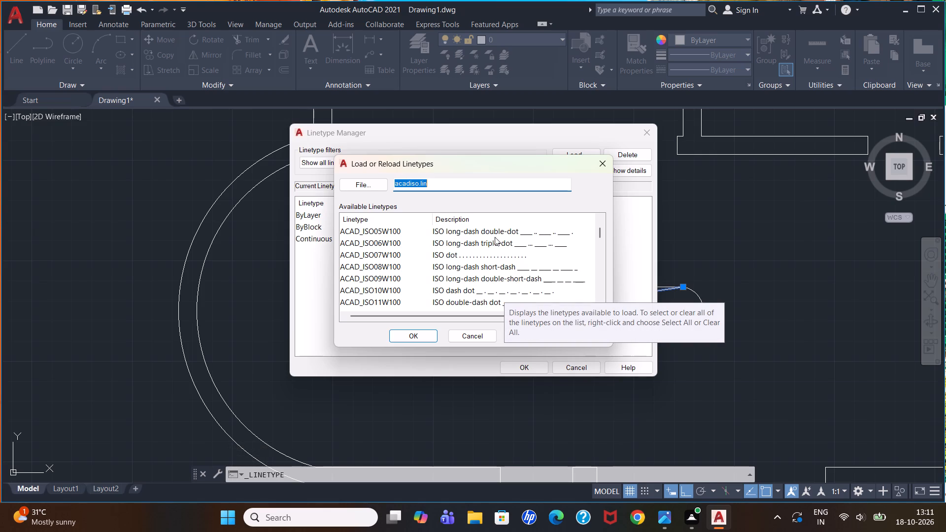
pyautogui.scroll(1, 500, 234)
pyautogui.click(500, 234)
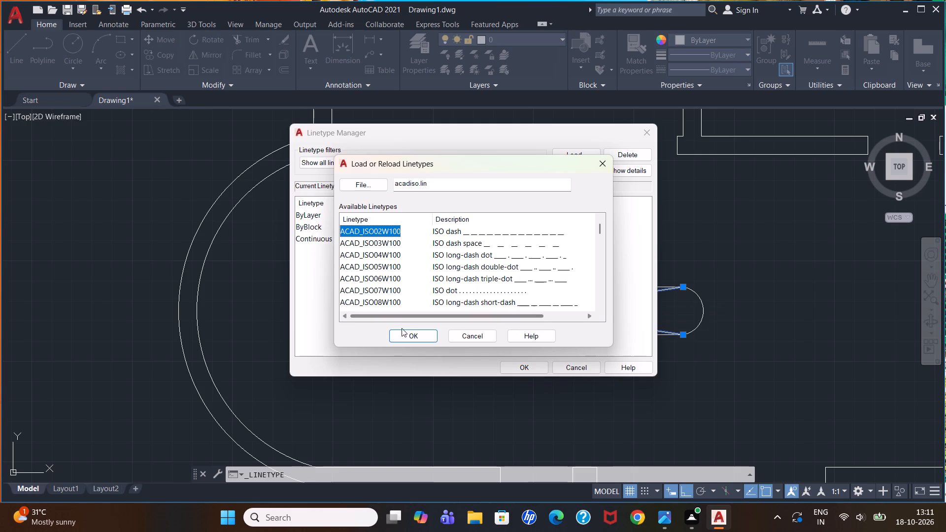
pyautogui.click(404, 336)
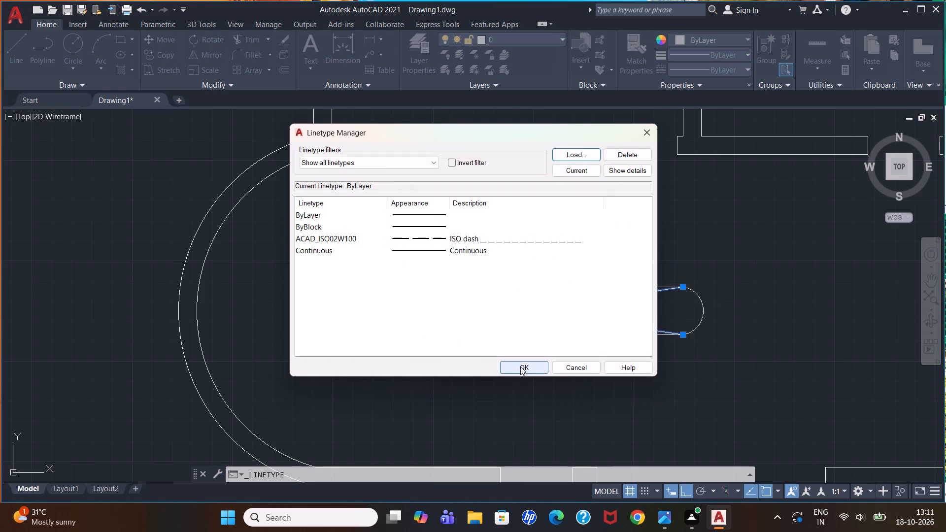
pyautogui.click(520, 366)
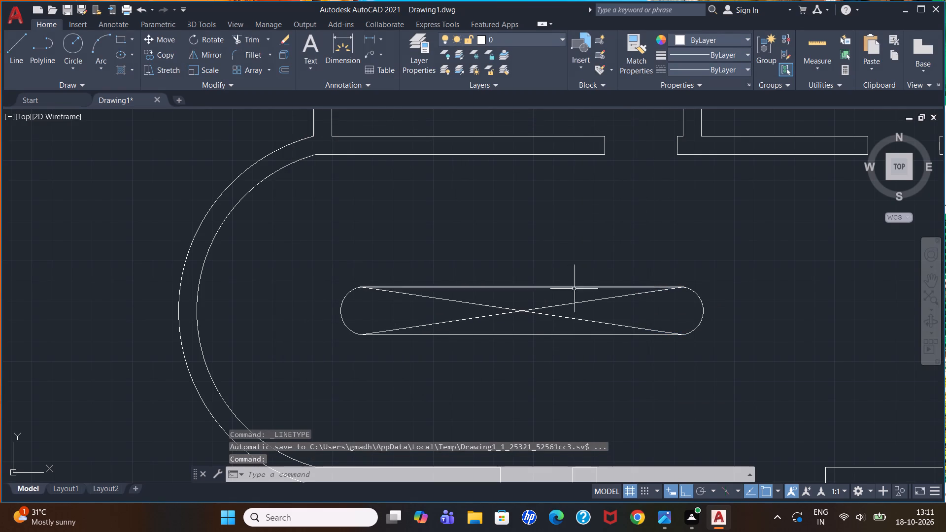
# Apply the ACAD_ISO02W100 linetype to both crossing diagonals inside the slot.
pyautogui.click(565, 305)
pyautogui.click(564, 319)
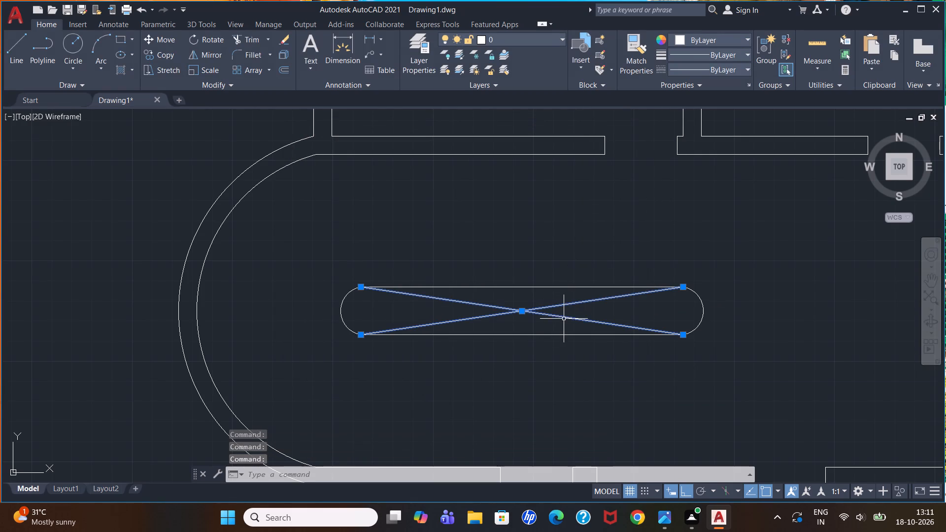
pyautogui.click(710, 71)
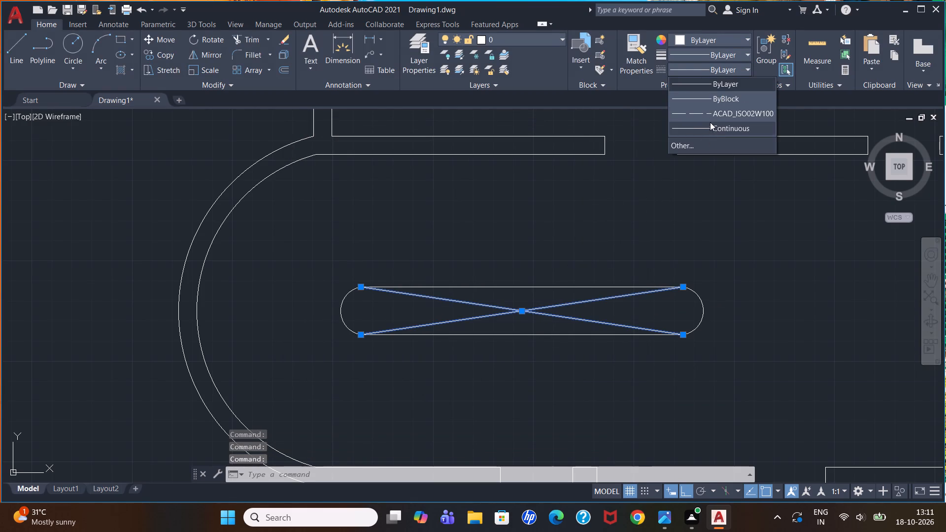
pyautogui.click(713, 113)
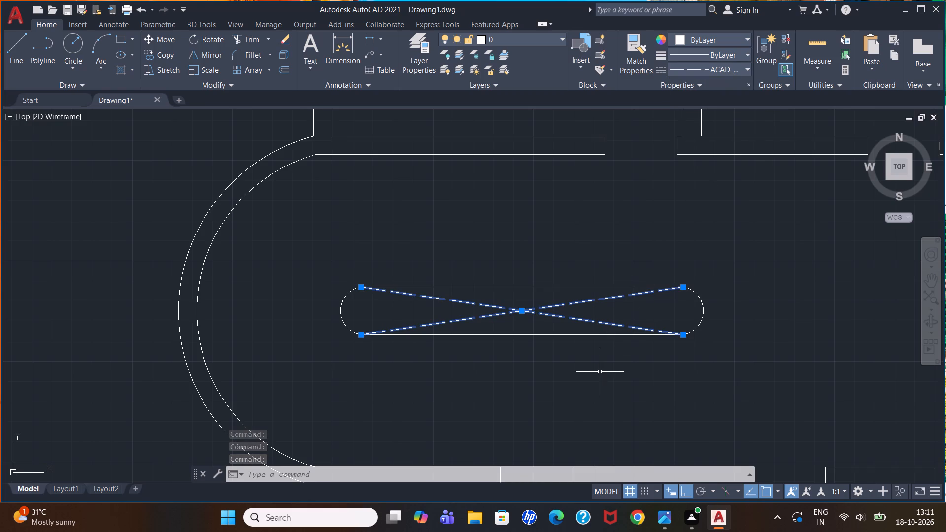
pyautogui.press('Escape')
# Draw a vertical line from the upper corner of the wall end below the slot, straight up to the slot's lower line.
pyautogui.scroll(-1, 592, 239)
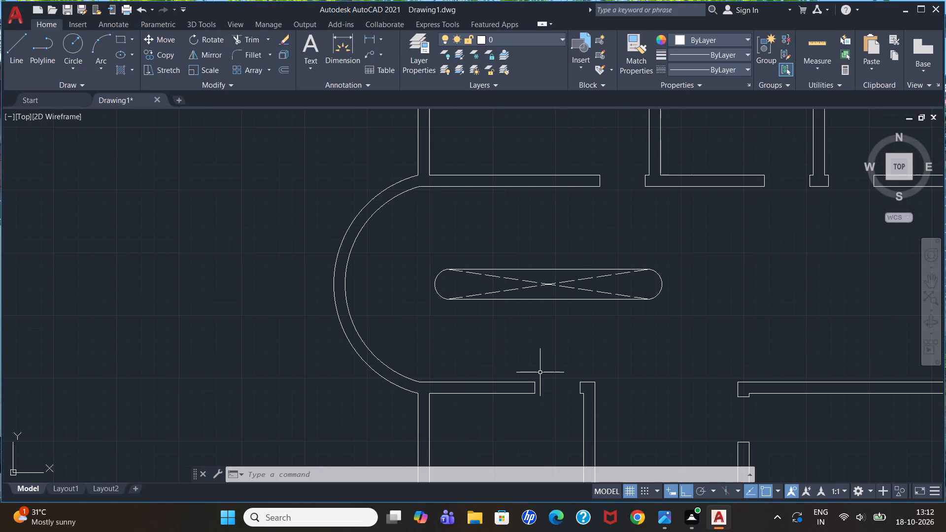
pyautogui.press('l')
pyautogui.press('Return')
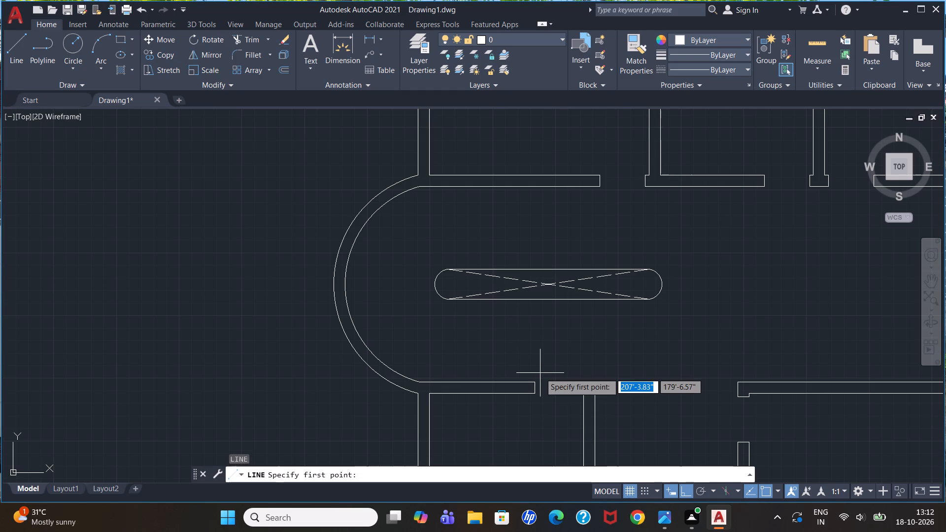
pyautogui.click(534, 384)
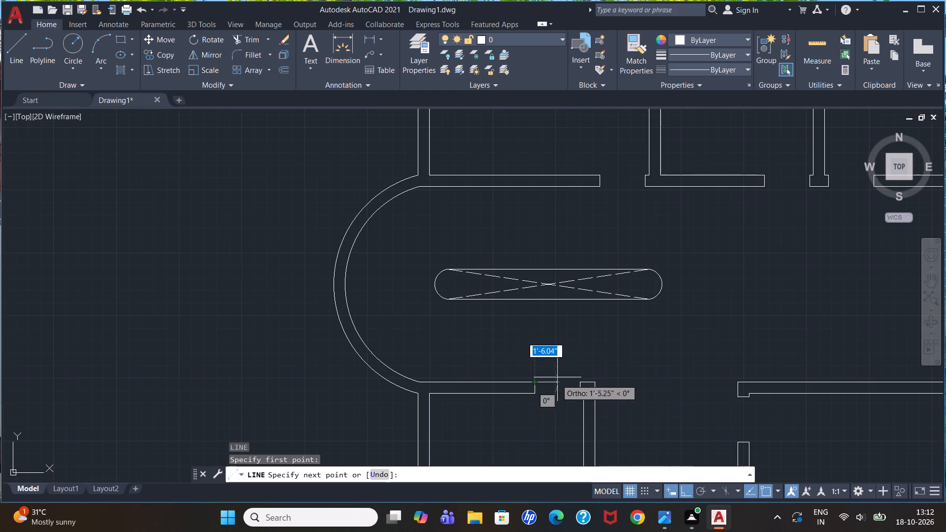
pyautogui.click(537, 303)
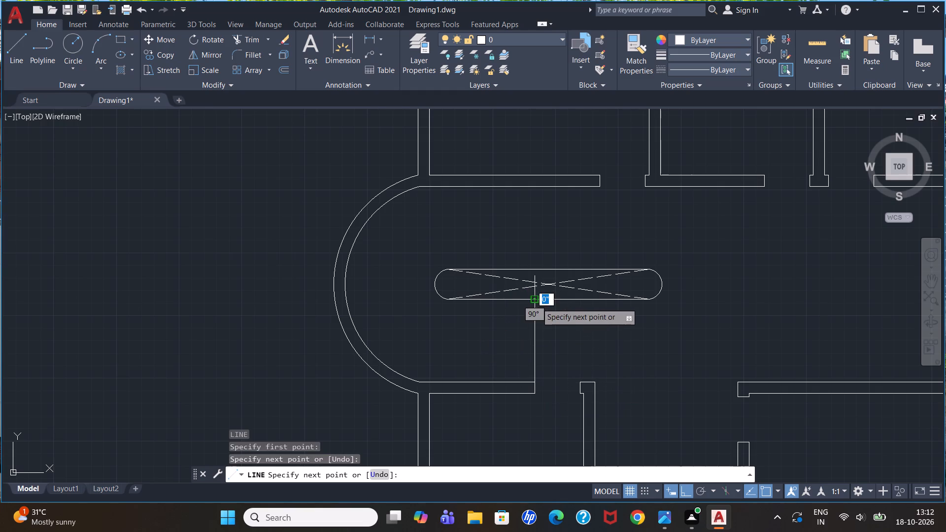
pyautogui.press('Escape')
# Offset the vertical line successively by 10" toward the curved bay to make four more parallel stair tread lines.
pyautogui.press('o')
pyautogui.press('Return')
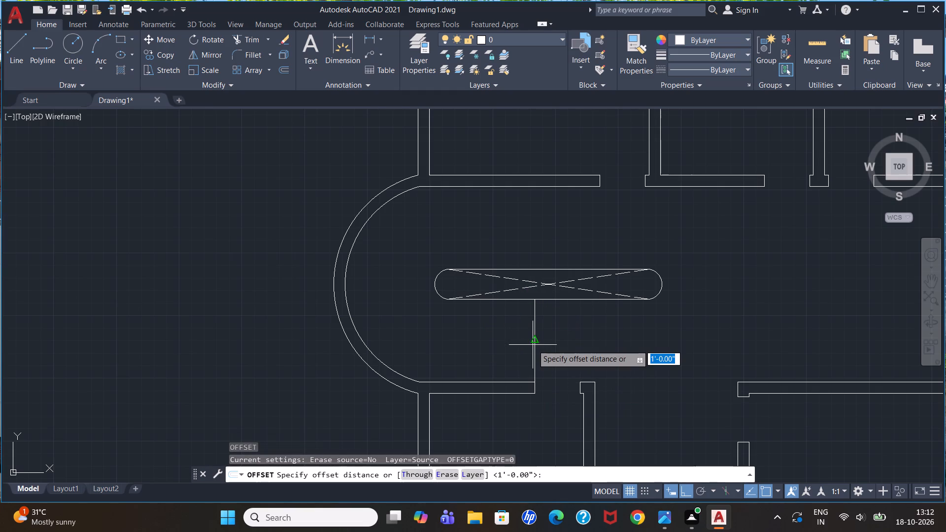
pyautogui.write('10"')
pyautogui.press('Return')
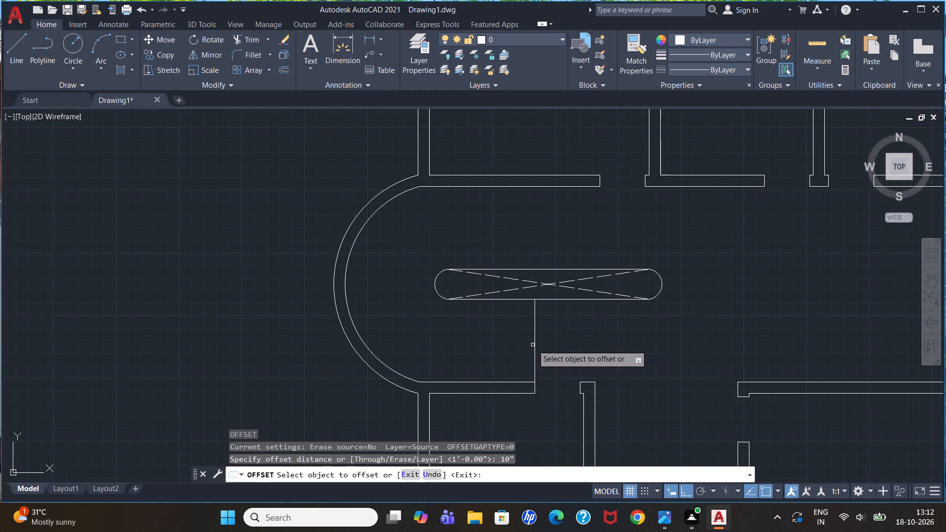
pyautogui.click(534, 338)
pyautogui.click(481, 344)
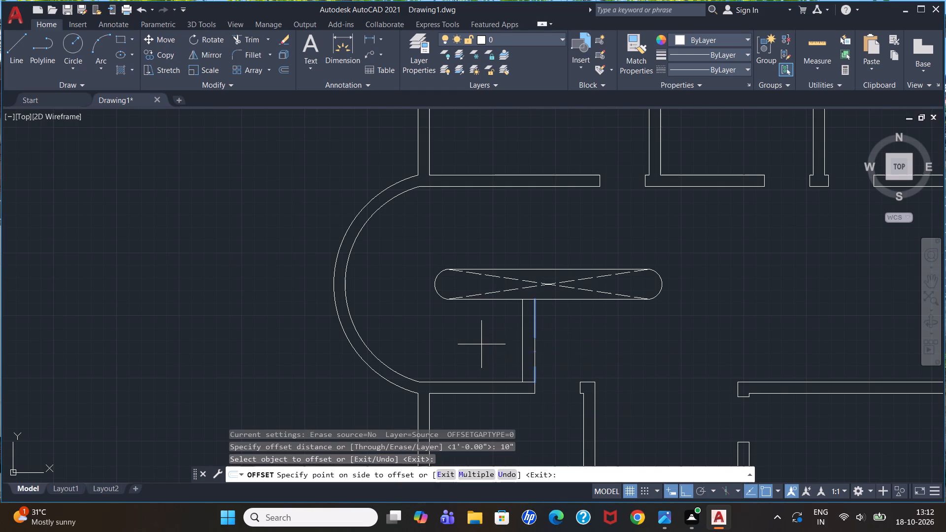
pyautogui.click(521, 335)
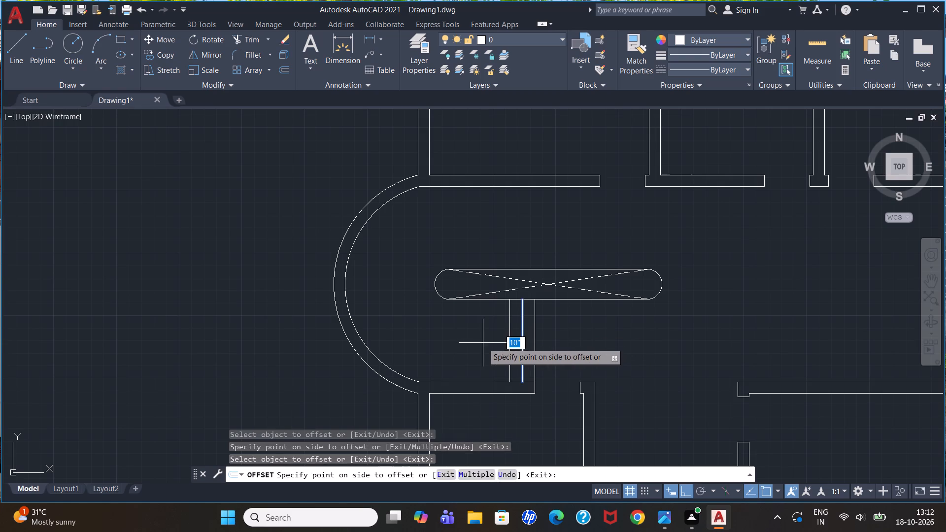
pyautogui.click(483, 343)
pyautogui.click(511, 339)
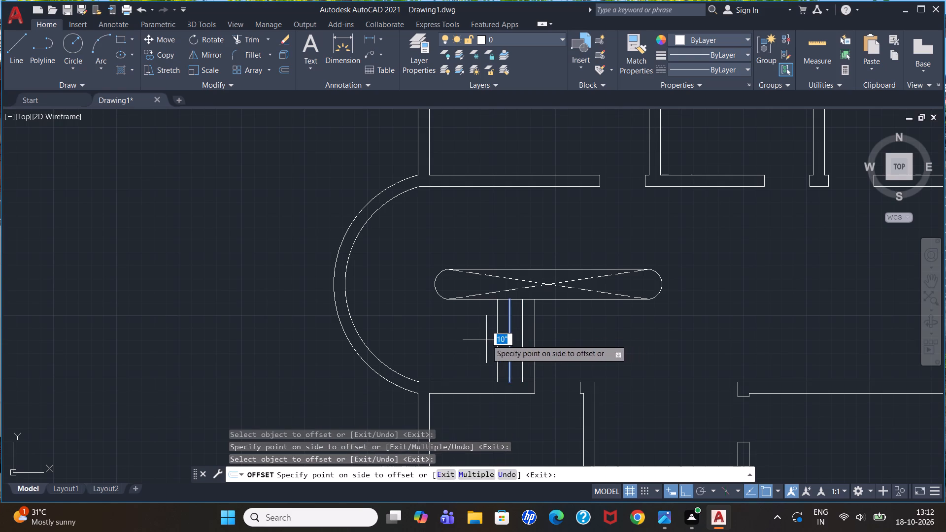
pyautogui.click(486, 339)
pyautogui.click(494, 340)
pyautogui.click(497, 341)
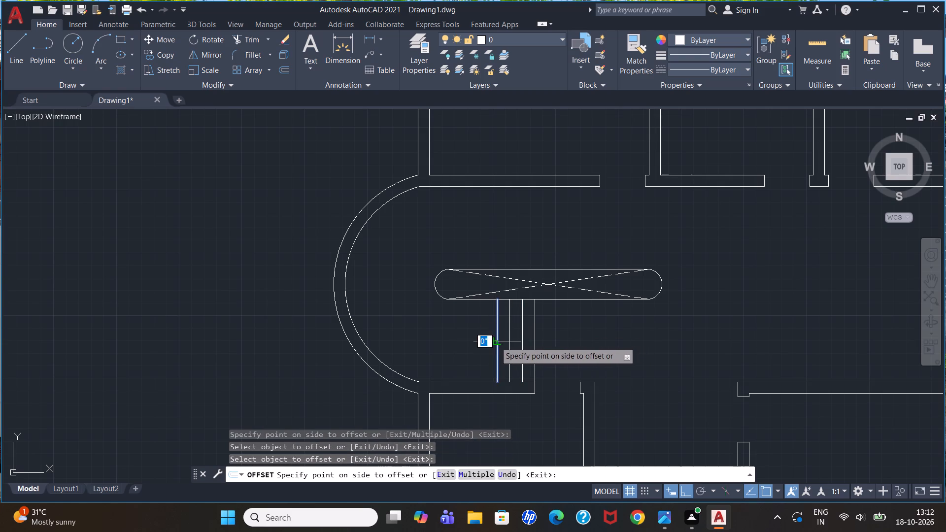
pyautogui.click(476, 342)
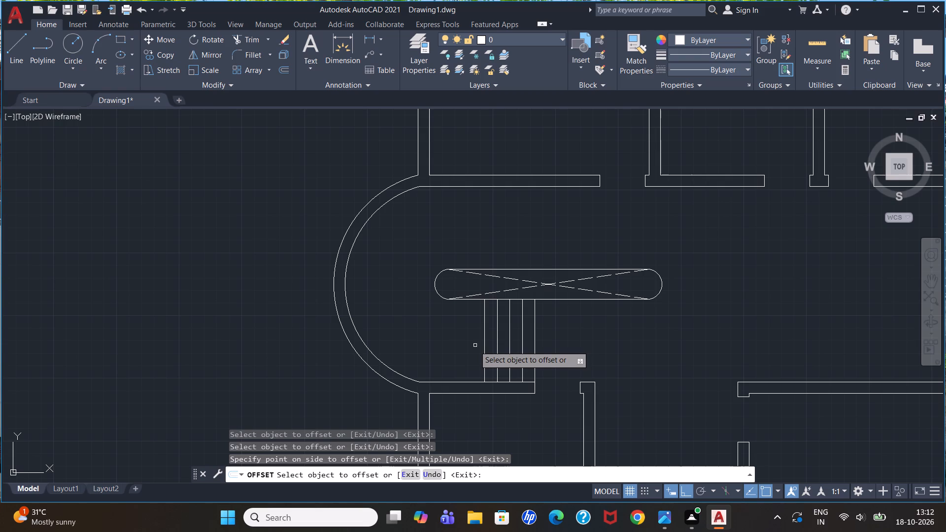
pyautogui.press('Escape')
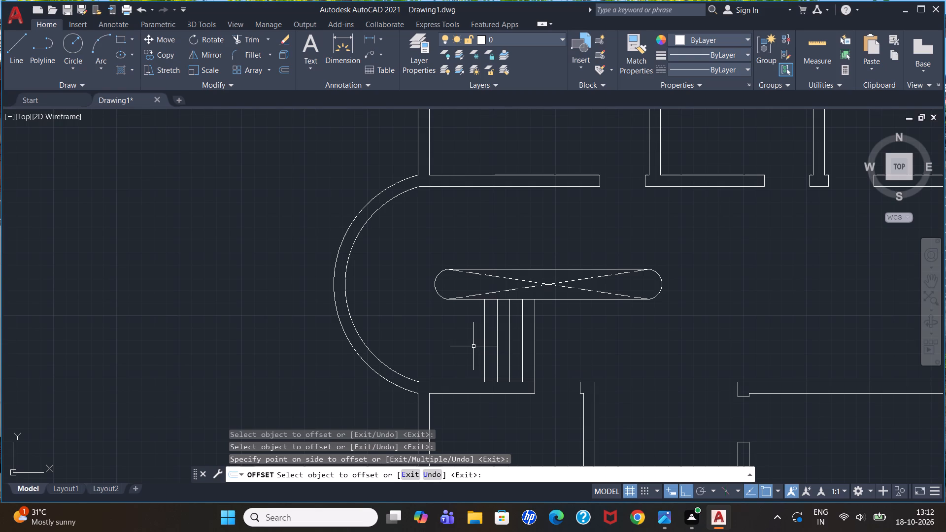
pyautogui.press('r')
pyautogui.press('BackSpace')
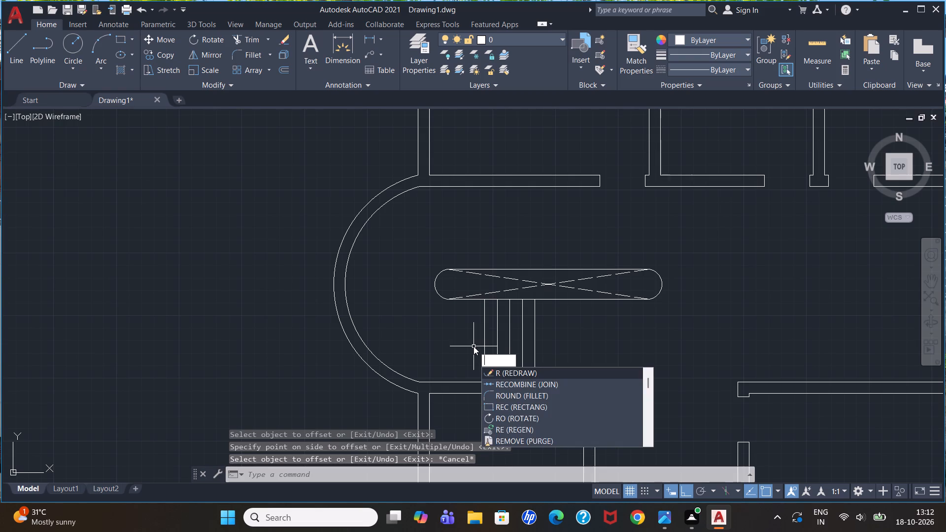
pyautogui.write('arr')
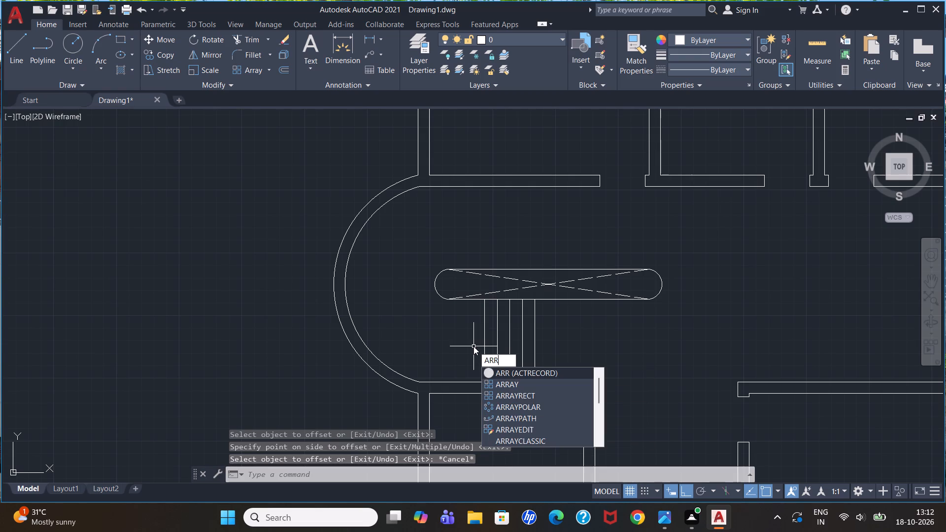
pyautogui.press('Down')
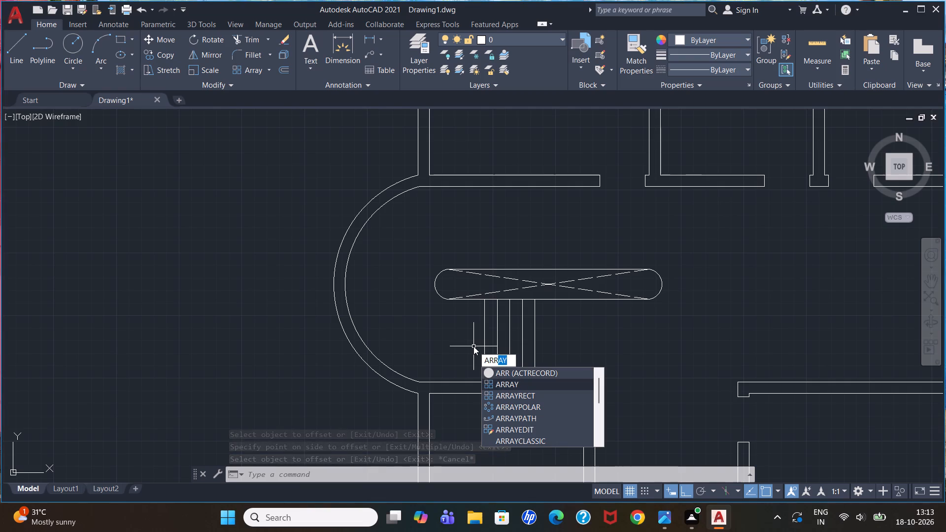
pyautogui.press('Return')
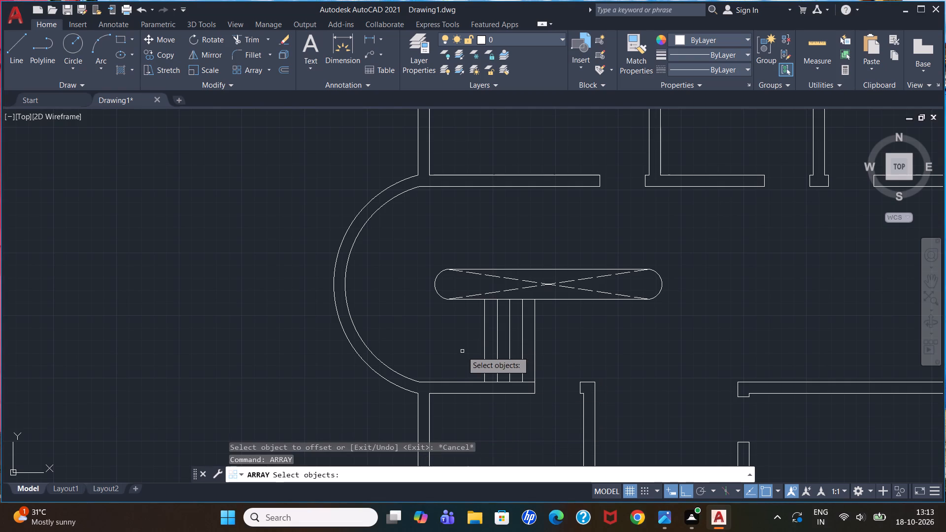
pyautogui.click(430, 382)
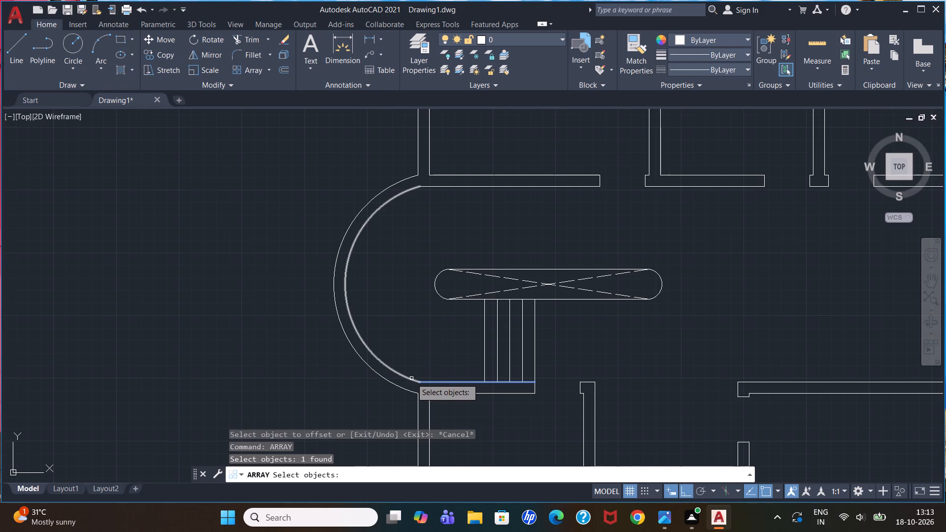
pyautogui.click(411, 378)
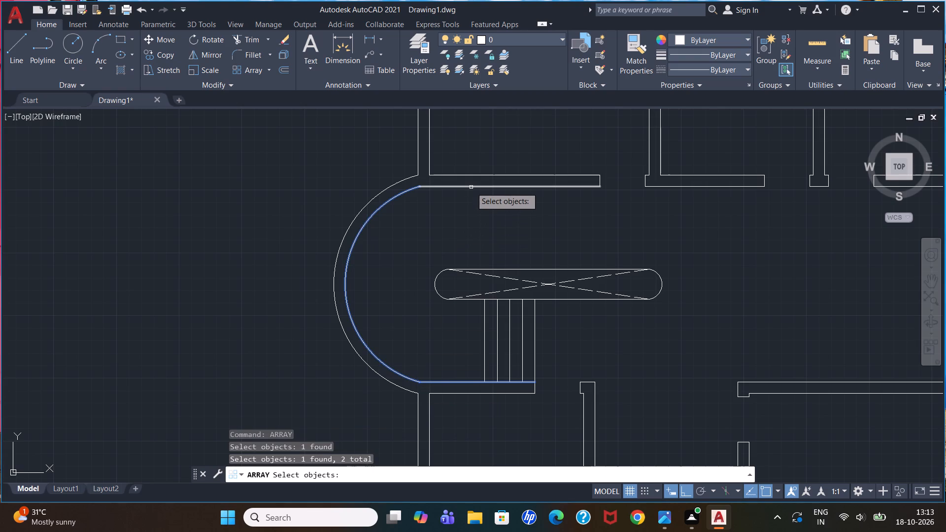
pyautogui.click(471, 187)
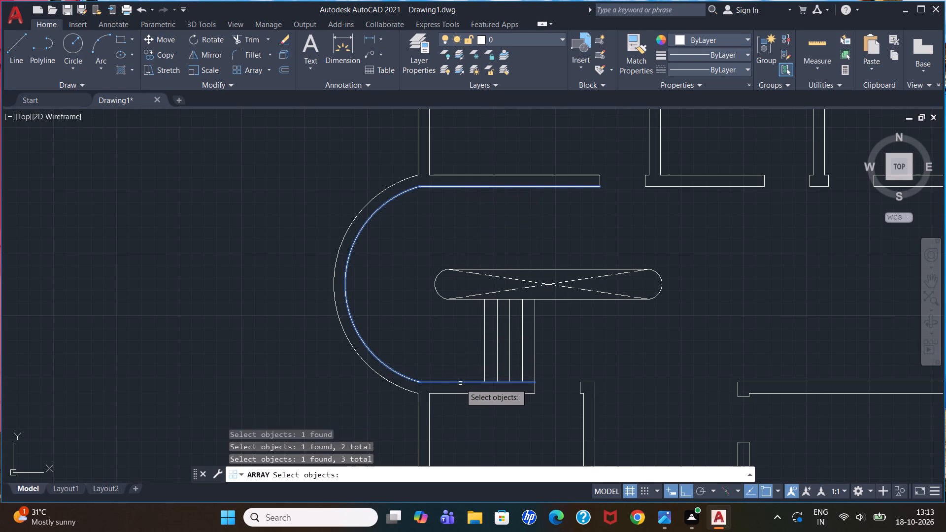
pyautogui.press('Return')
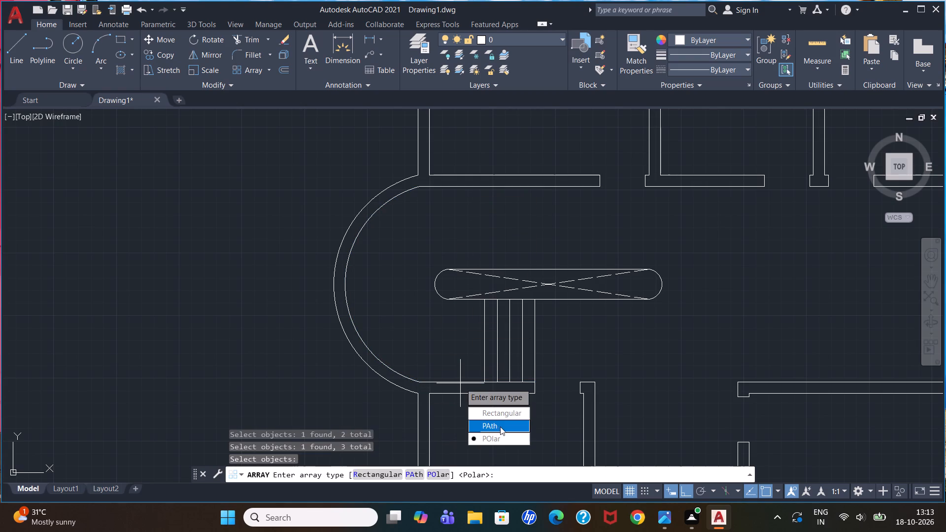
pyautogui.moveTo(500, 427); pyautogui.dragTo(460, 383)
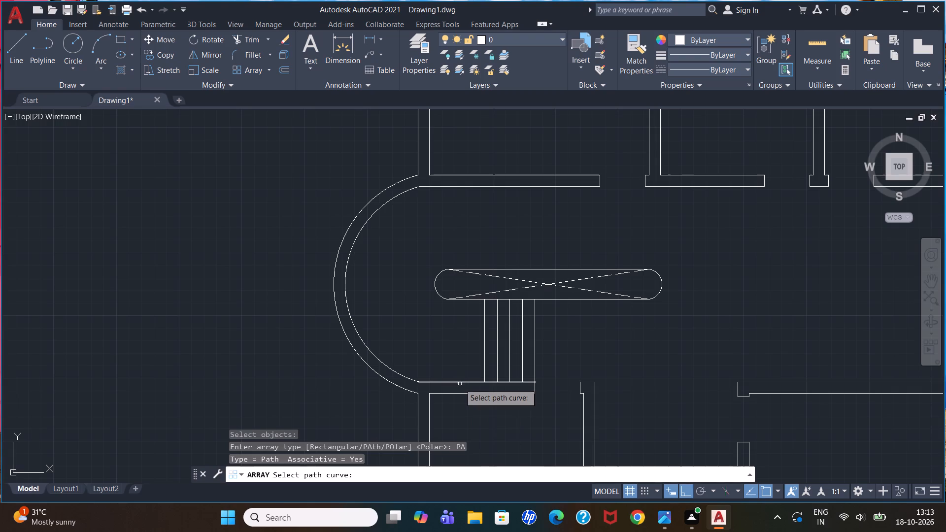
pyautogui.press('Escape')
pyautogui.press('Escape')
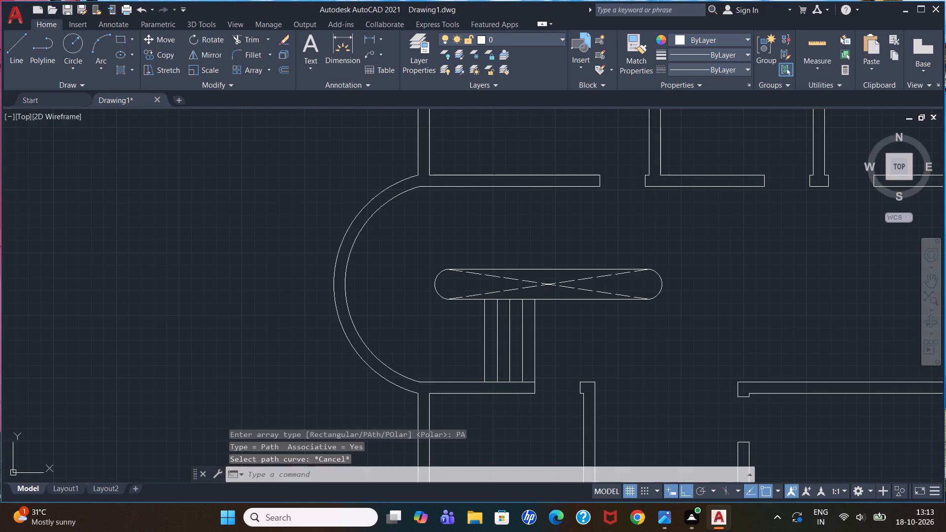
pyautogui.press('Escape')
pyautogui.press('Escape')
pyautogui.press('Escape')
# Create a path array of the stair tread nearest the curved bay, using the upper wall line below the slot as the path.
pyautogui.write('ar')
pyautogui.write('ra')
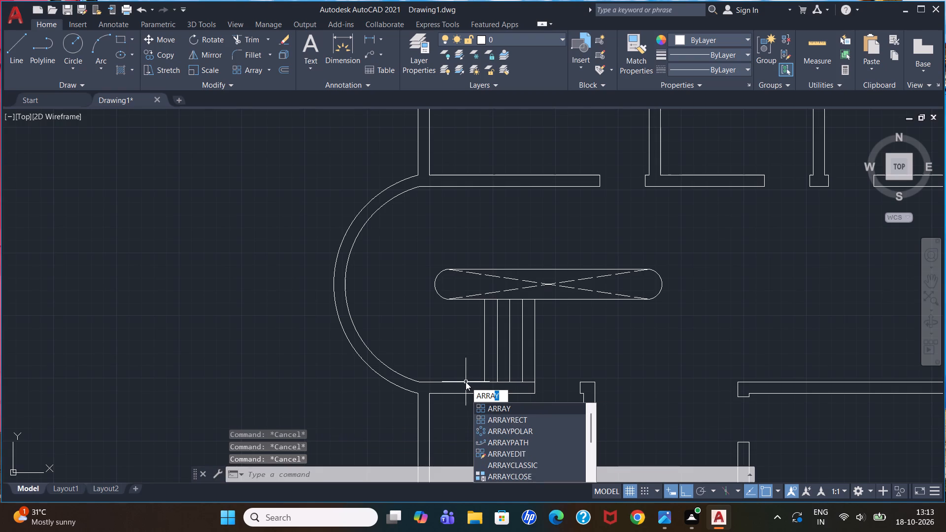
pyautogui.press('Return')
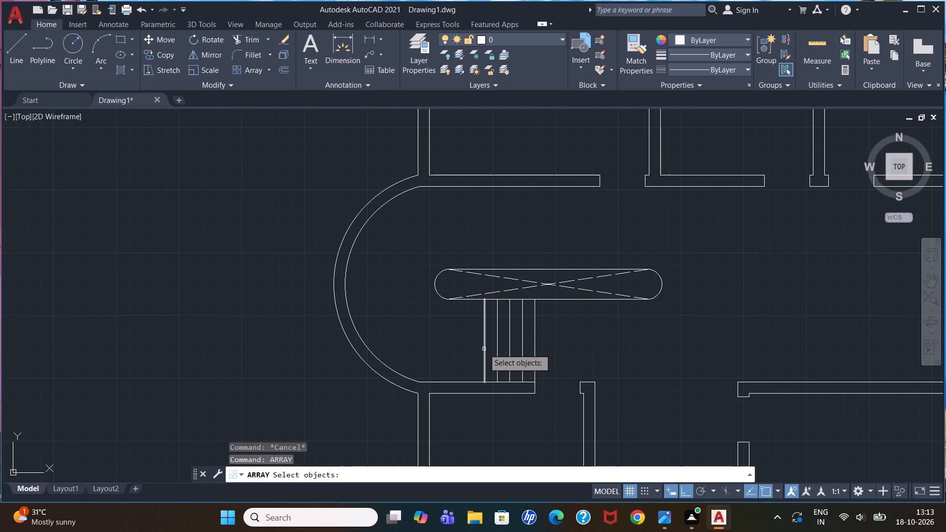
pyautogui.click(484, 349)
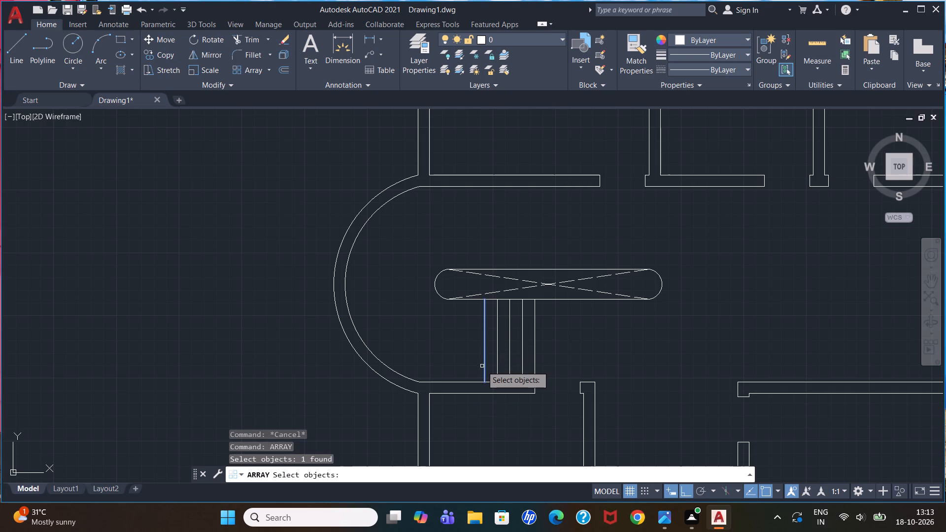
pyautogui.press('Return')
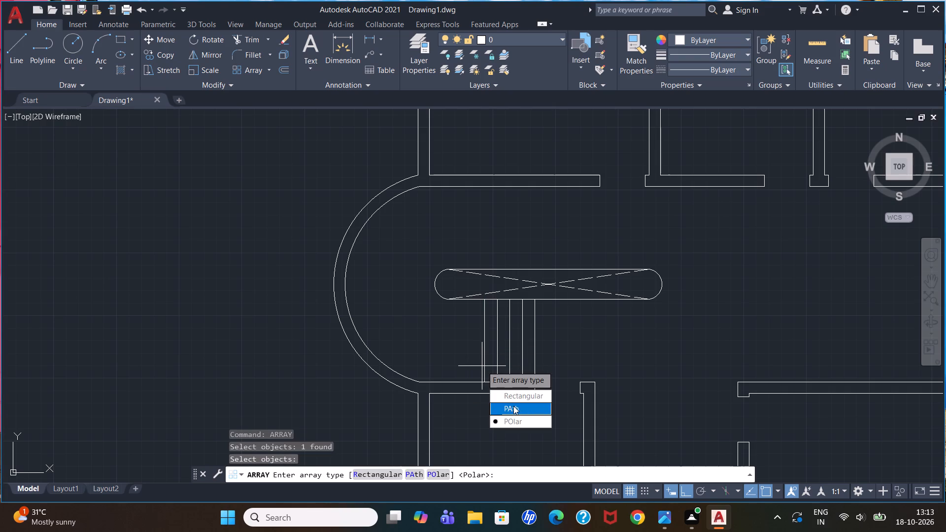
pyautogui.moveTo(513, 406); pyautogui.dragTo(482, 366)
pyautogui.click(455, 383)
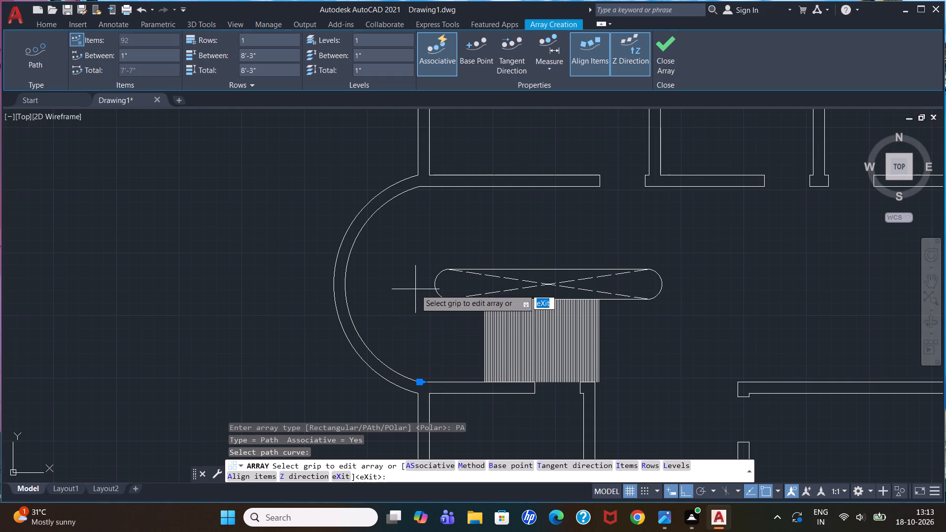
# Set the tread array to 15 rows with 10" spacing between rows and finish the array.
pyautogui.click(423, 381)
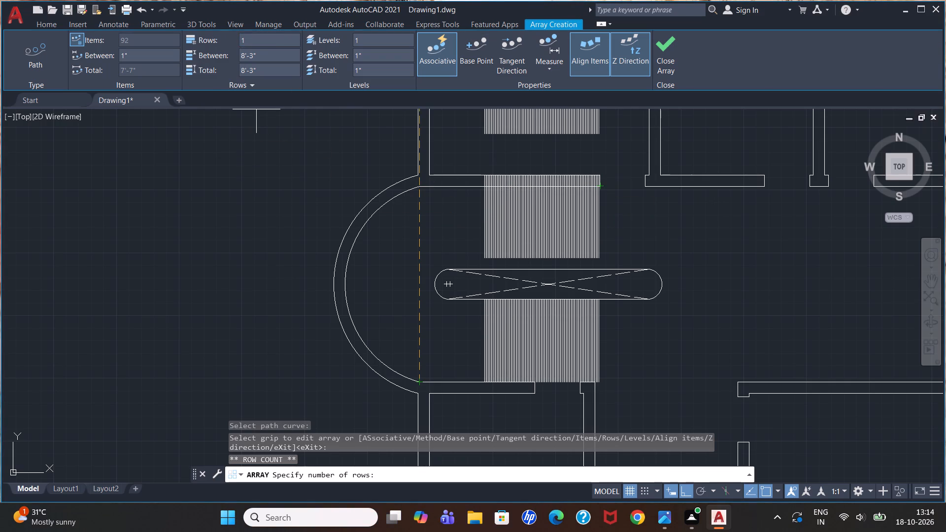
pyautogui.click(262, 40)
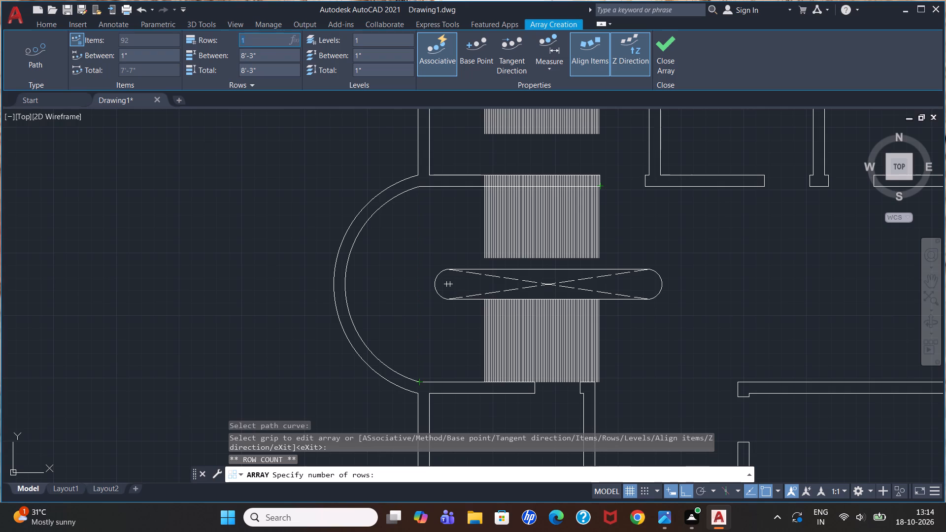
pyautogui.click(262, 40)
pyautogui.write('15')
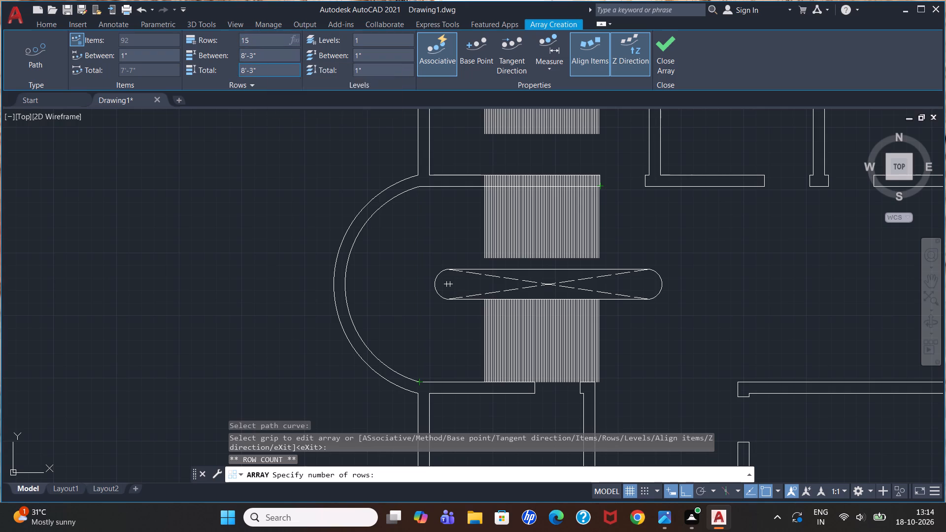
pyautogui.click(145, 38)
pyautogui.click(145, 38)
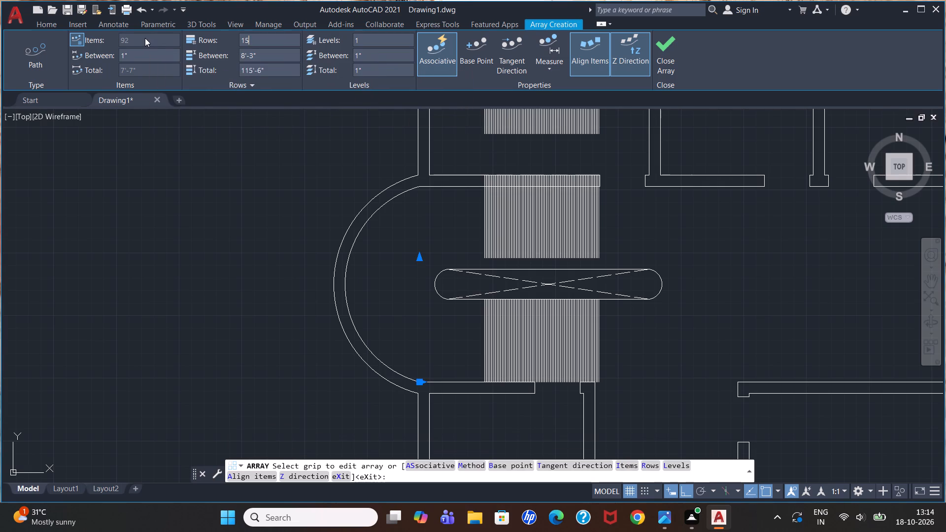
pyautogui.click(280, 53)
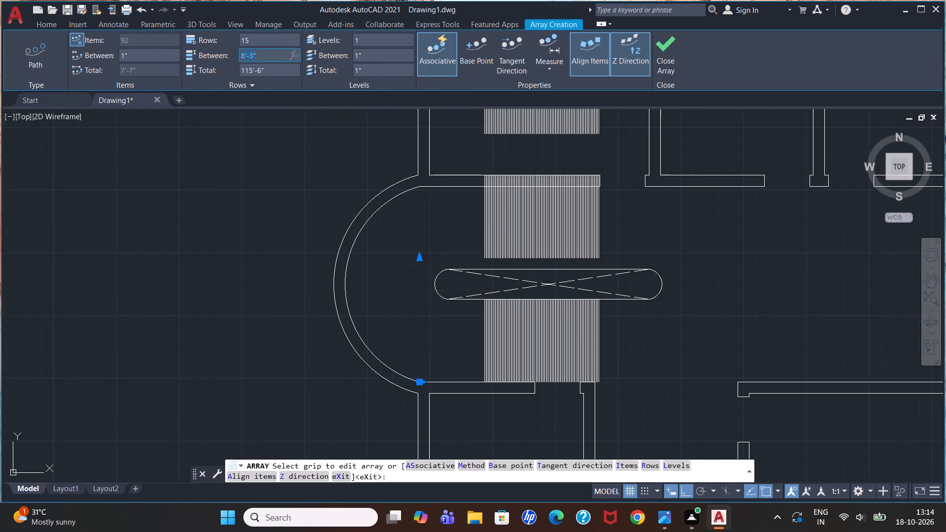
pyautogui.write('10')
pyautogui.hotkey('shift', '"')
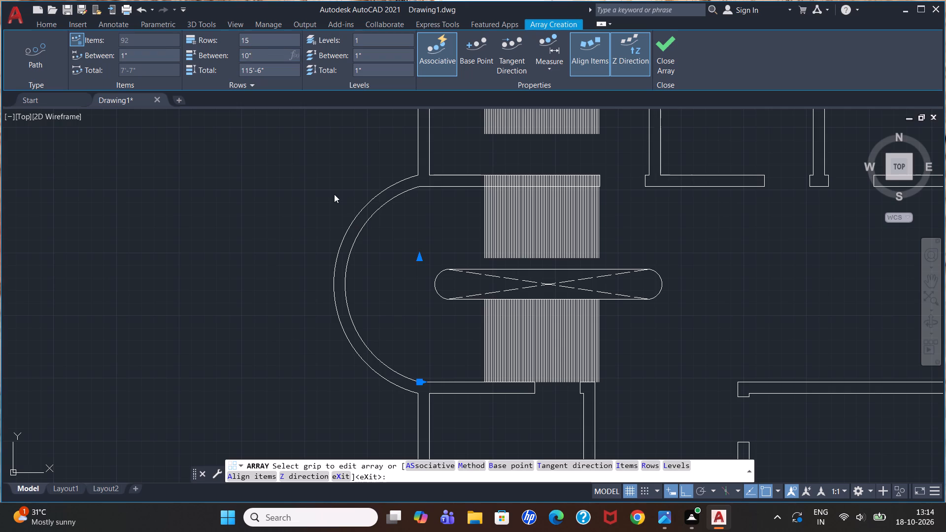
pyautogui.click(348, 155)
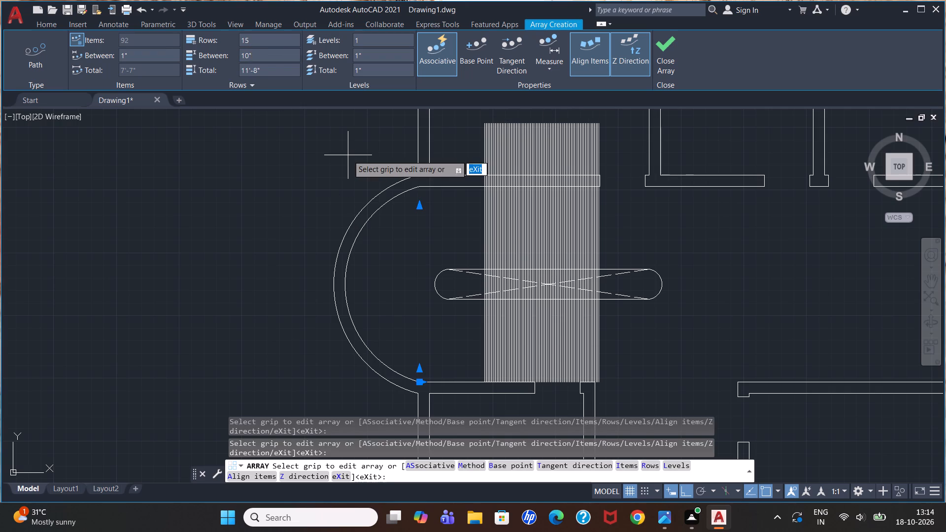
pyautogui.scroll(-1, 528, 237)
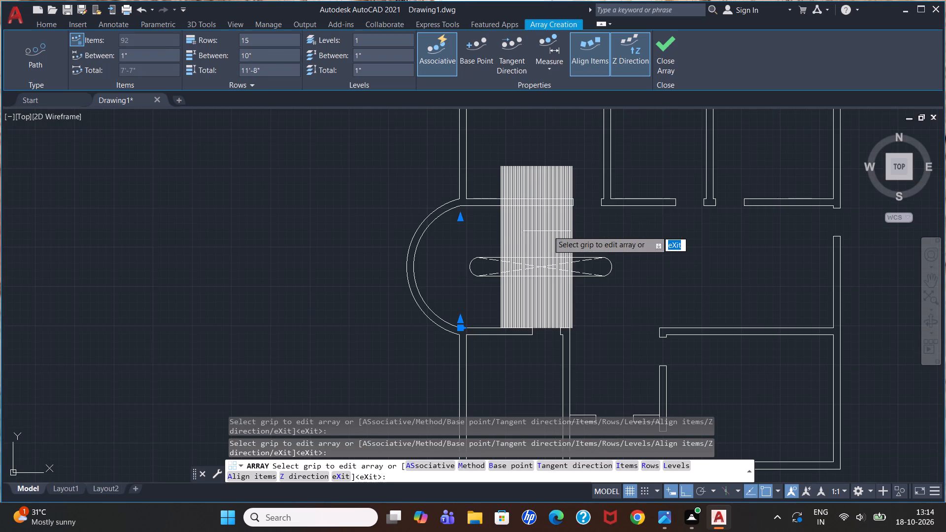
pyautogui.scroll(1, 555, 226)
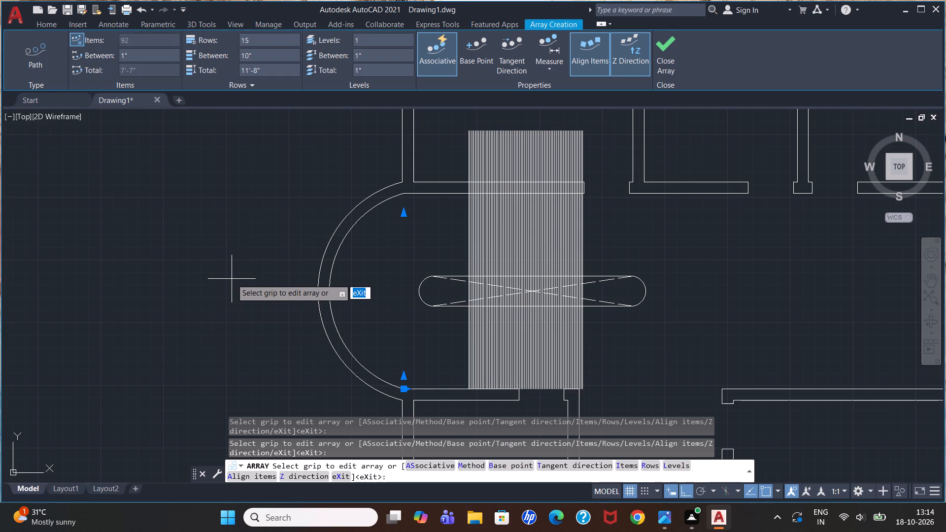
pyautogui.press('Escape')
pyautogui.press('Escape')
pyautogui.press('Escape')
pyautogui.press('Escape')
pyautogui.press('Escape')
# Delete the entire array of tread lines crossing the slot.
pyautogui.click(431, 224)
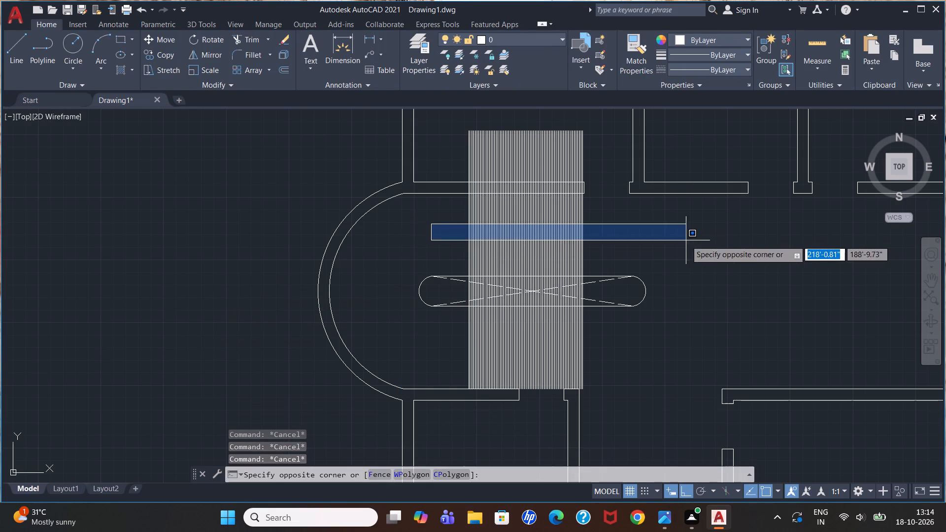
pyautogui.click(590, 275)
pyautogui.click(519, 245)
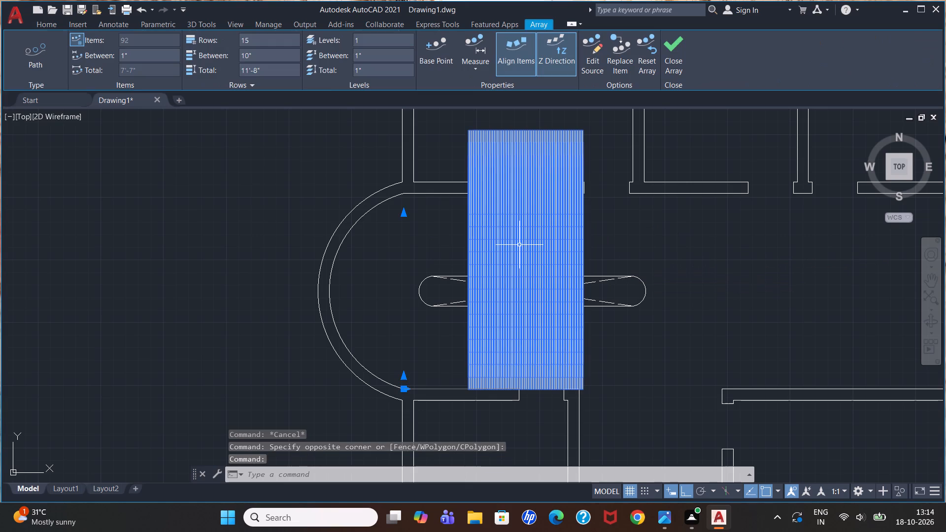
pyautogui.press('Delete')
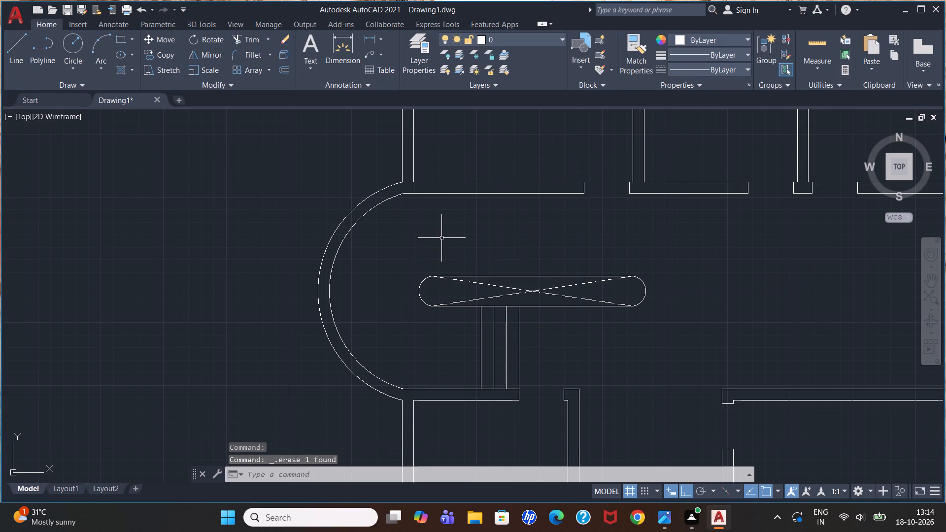
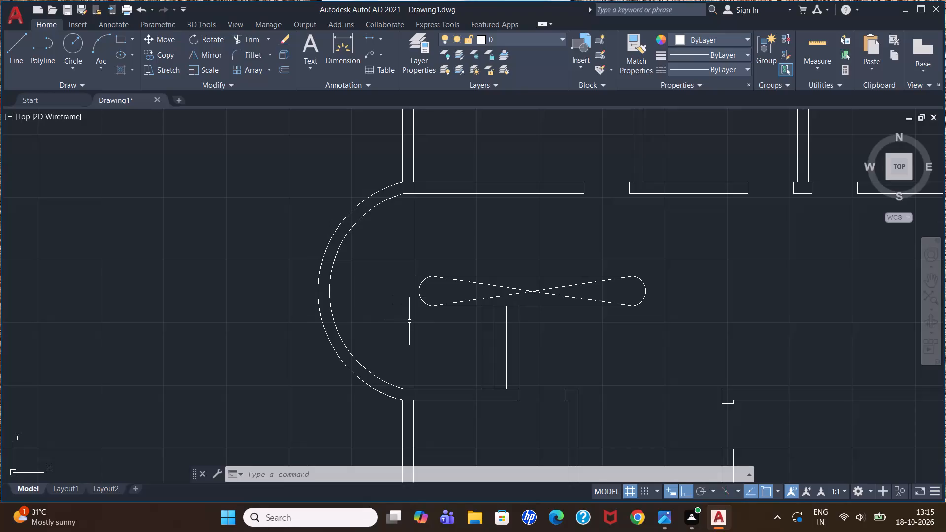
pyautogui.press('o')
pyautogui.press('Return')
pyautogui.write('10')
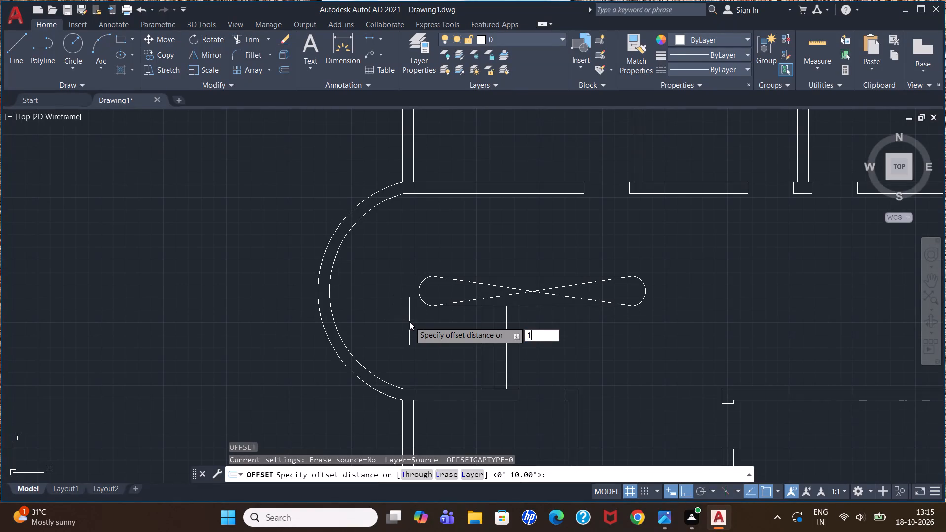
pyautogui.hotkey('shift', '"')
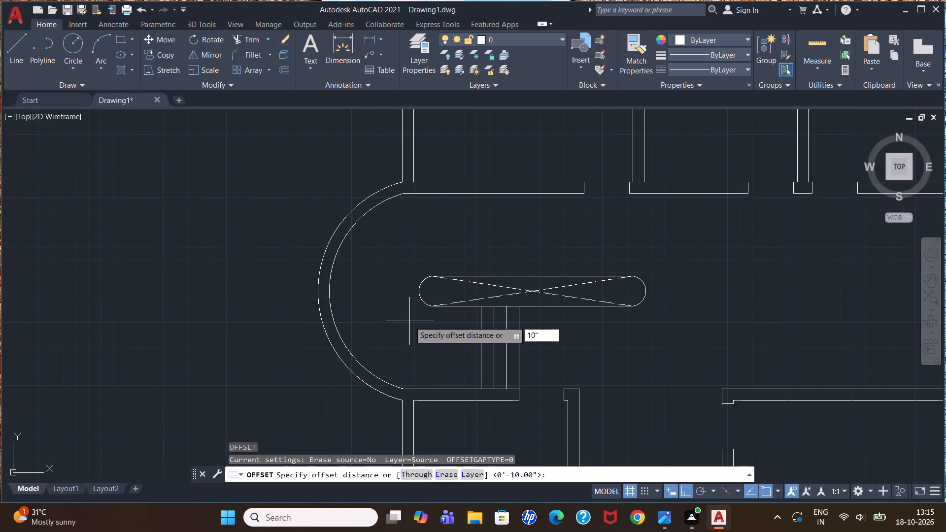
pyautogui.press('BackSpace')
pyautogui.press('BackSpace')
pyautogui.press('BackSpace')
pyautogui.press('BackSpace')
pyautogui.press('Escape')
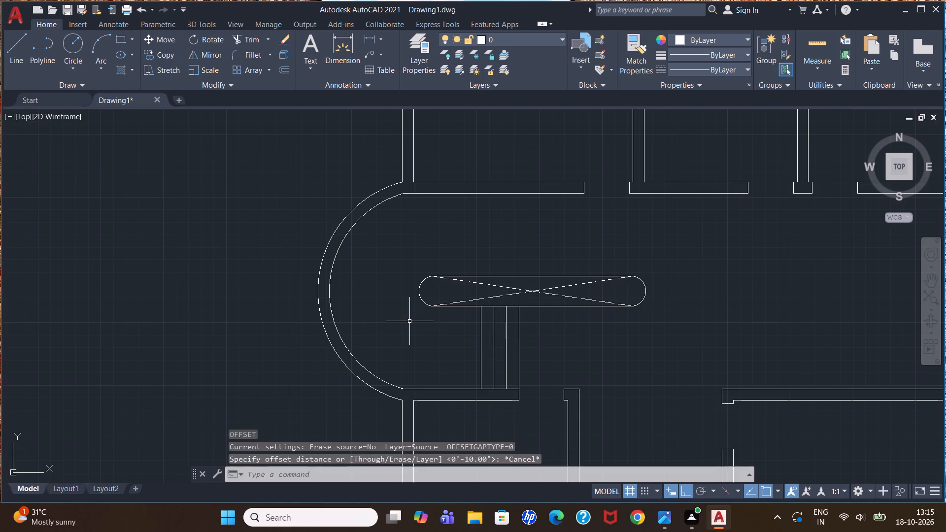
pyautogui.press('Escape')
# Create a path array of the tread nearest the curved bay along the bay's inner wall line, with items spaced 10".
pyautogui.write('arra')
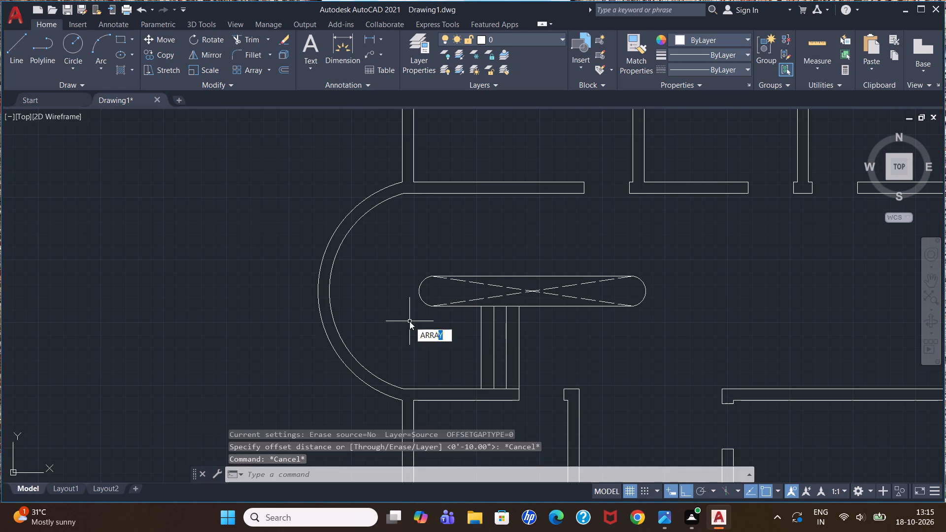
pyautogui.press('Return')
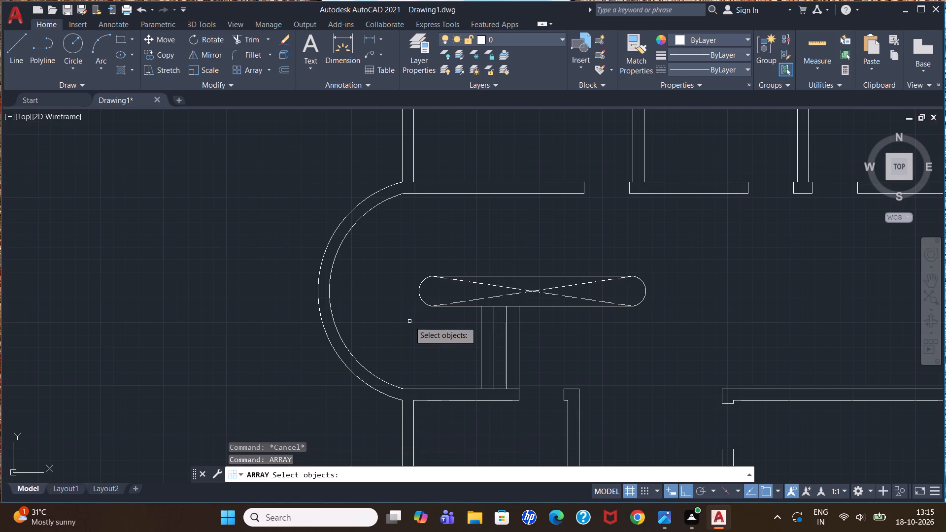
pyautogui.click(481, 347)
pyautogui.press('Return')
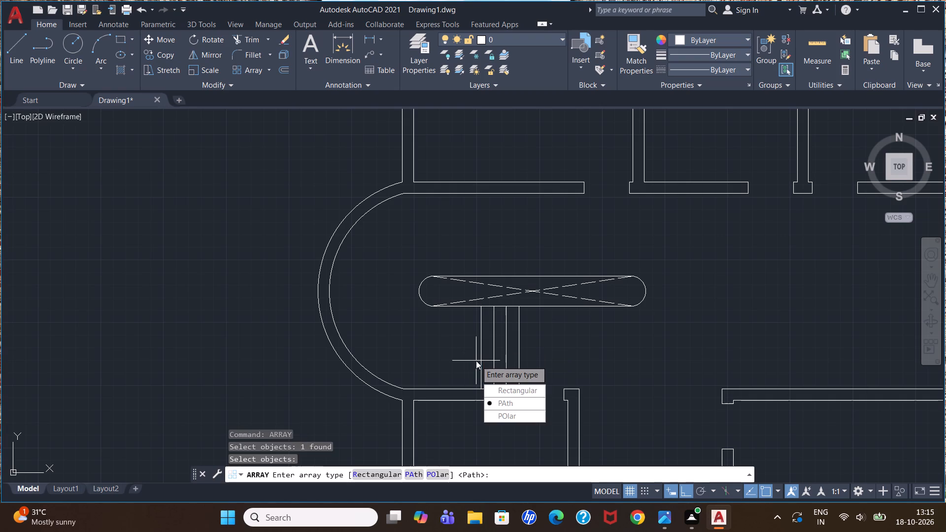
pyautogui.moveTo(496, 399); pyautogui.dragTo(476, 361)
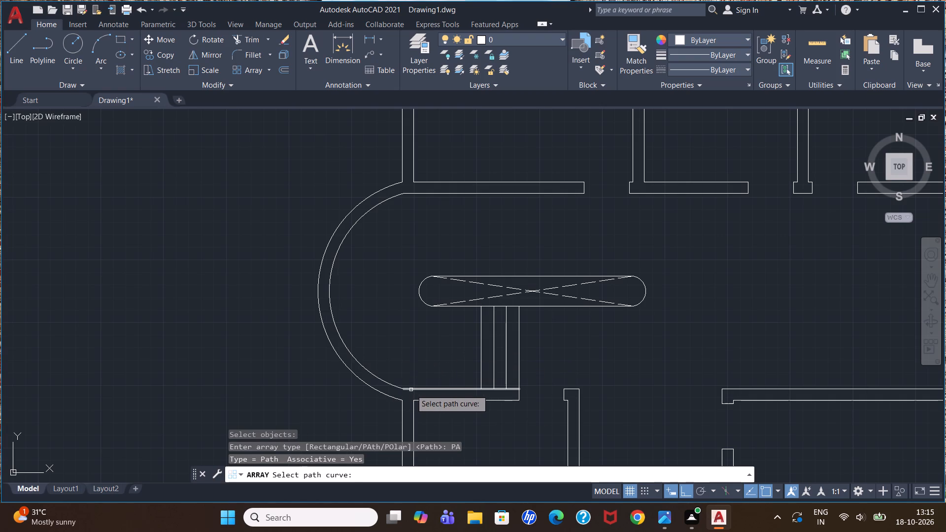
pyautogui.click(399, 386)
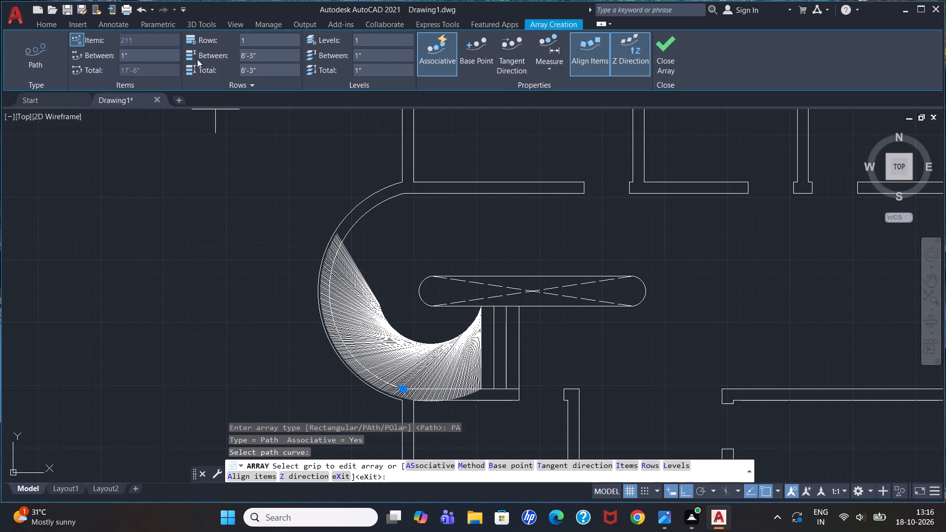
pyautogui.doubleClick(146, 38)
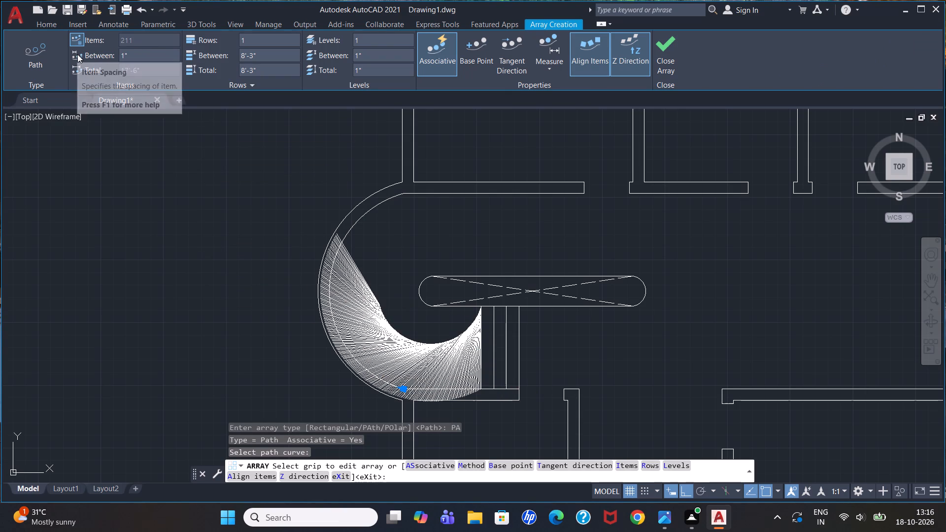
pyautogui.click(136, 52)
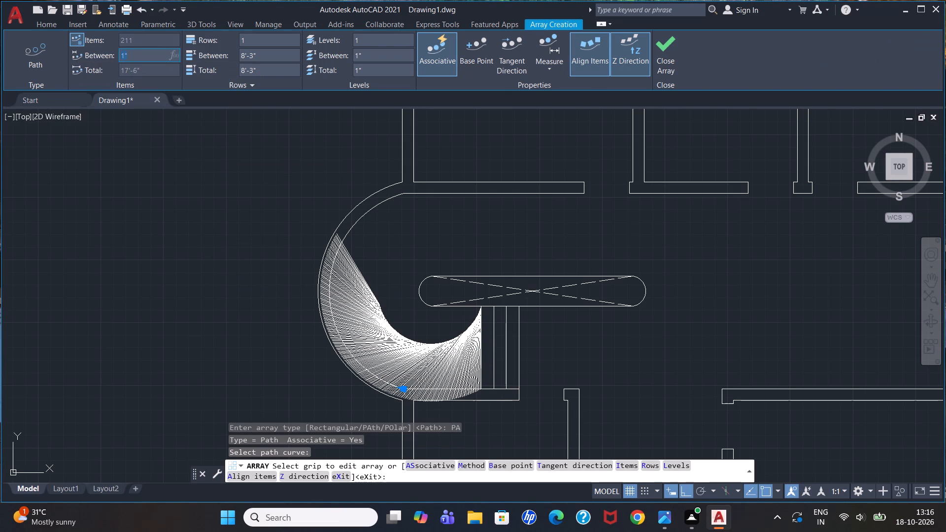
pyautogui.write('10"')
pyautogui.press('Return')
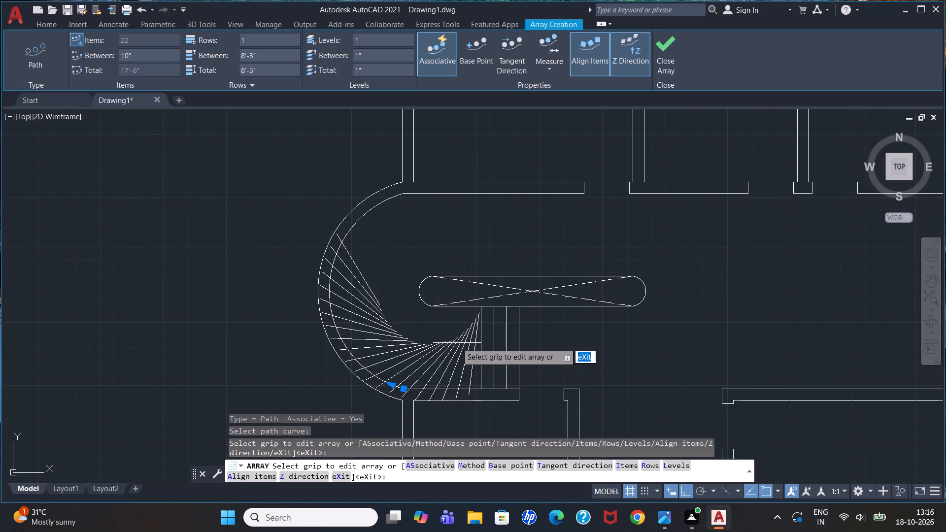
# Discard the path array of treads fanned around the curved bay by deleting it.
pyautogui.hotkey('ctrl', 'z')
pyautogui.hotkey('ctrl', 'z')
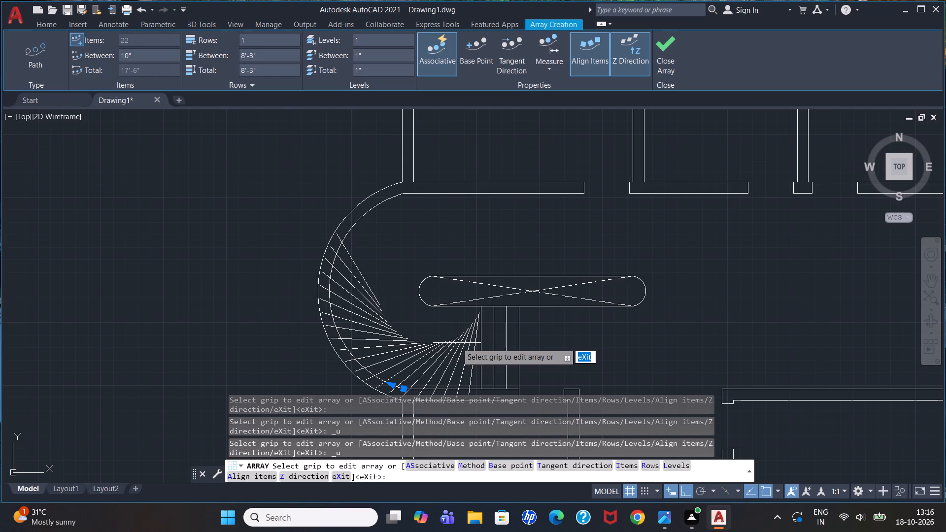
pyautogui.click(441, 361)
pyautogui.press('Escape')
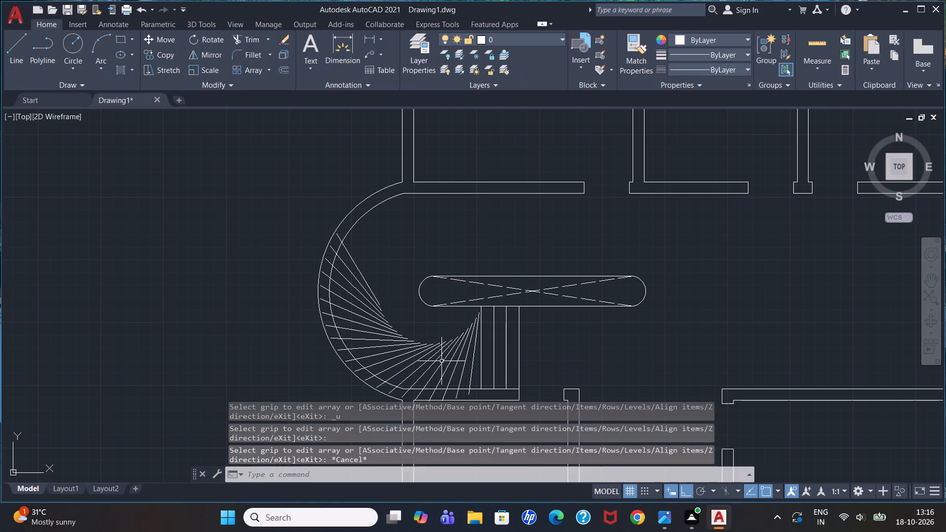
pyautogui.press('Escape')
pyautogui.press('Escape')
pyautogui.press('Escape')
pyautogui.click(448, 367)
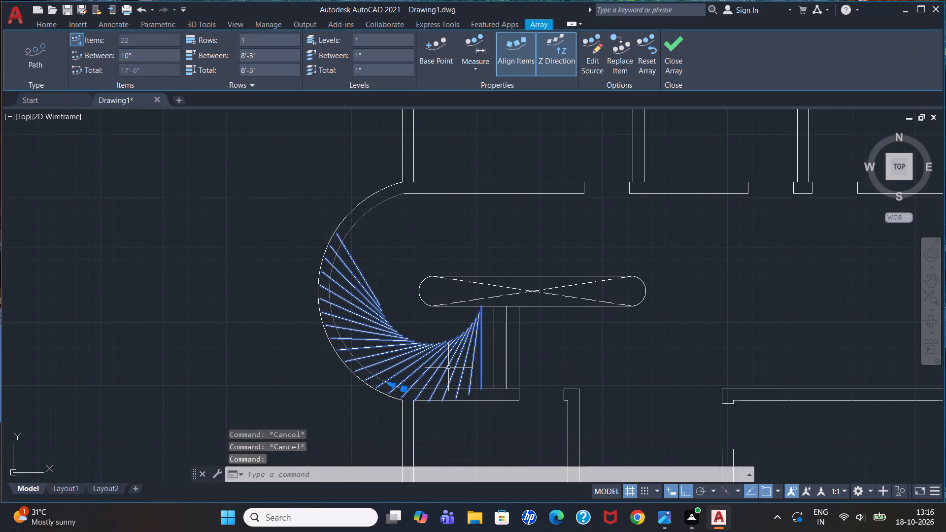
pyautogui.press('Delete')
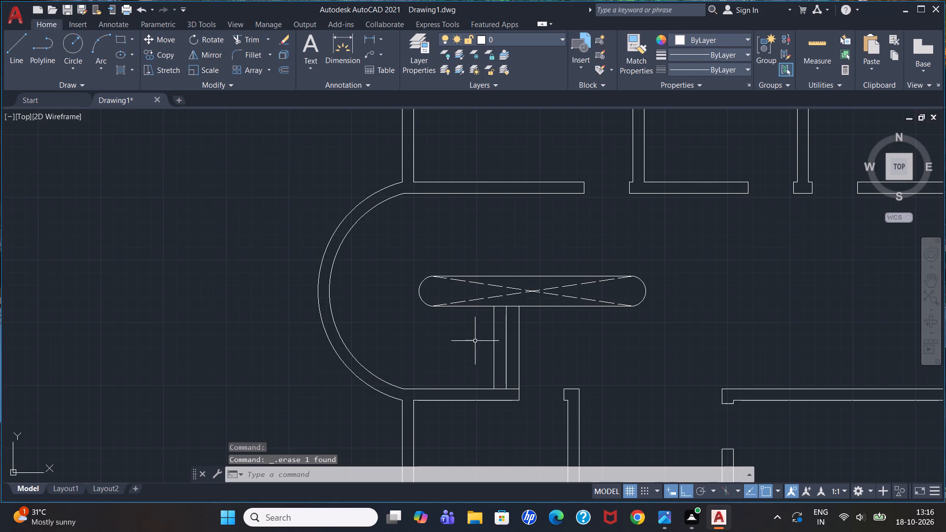
# Offset the tread nearest the curved bay successively by 10" toward the bay to make six more parallel tread lines.
pyautogui.press('o')
pyautogui.press('Return')
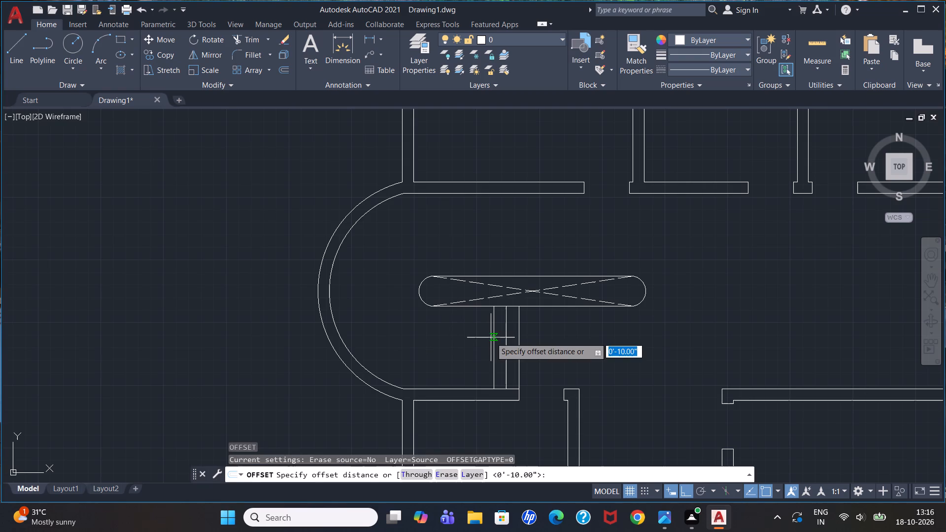
pyautogui.write('10')
pyautogui.hotkey('shift', '"')
pyautogui.press('Return')
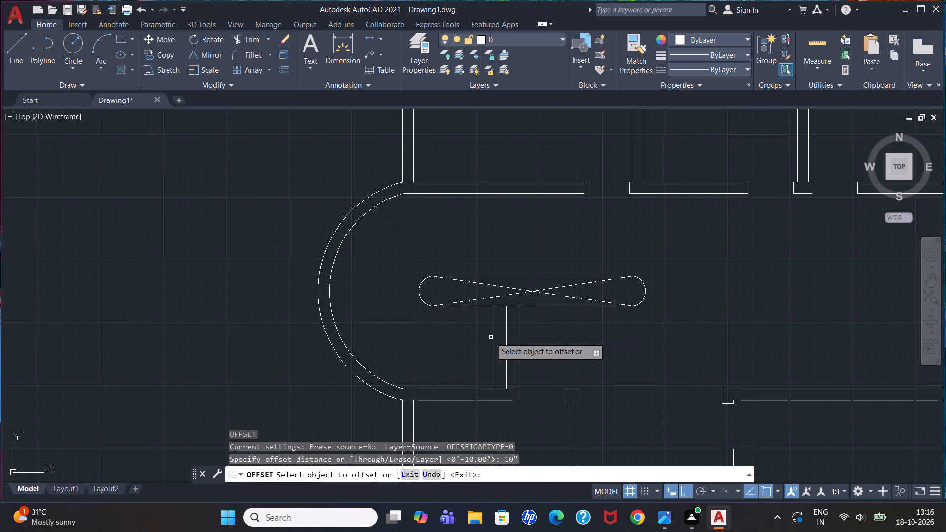
pyautogui.click(494, 354)
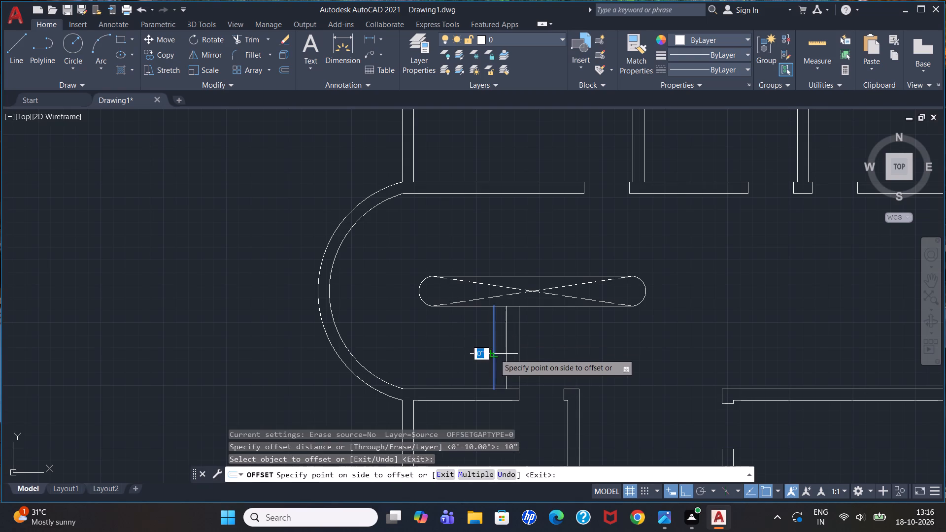
pyautogui.click(469, 360)
pyautogui.click(480, 358)
pyautogui.click(435, 362)
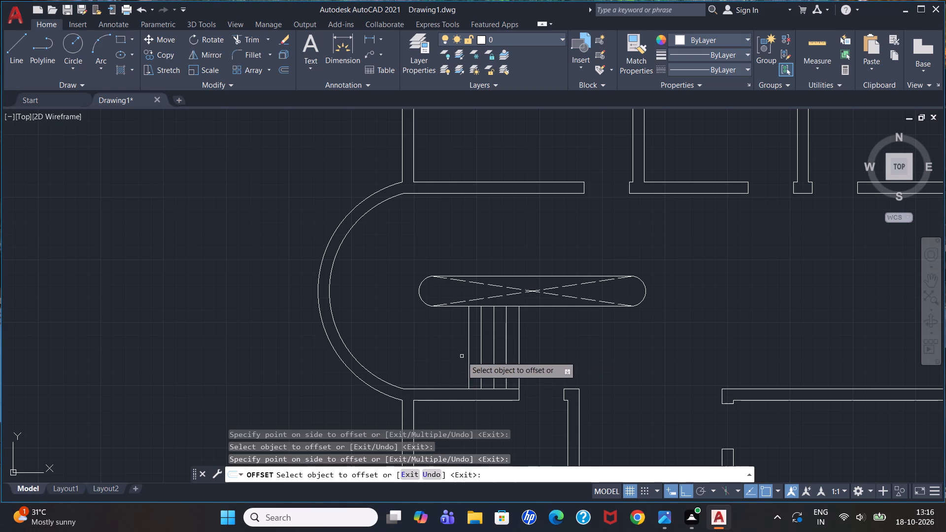
pyautogui.click(469, 353)
pyautogui.click(447, 355)
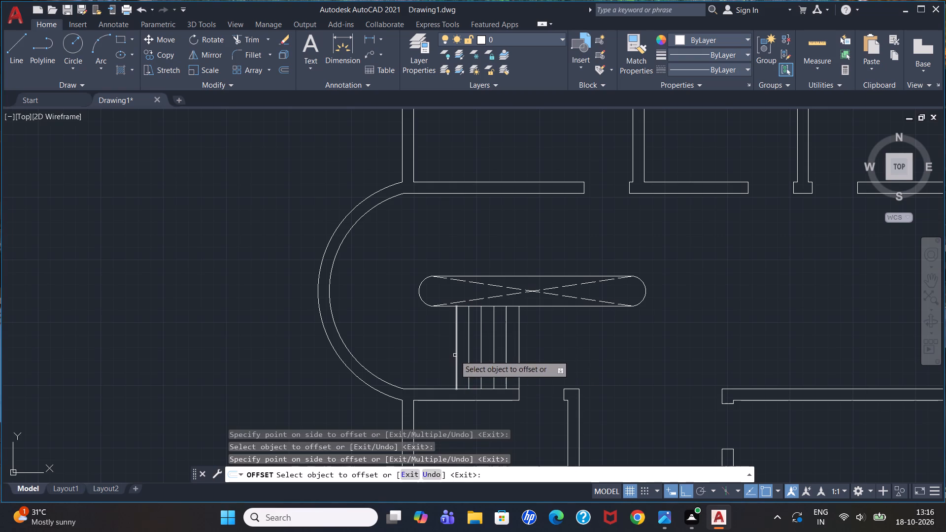
pyautogui.click(455, 355)
pyautogui.click(429, 358)
pyautogui.click(443, 355)
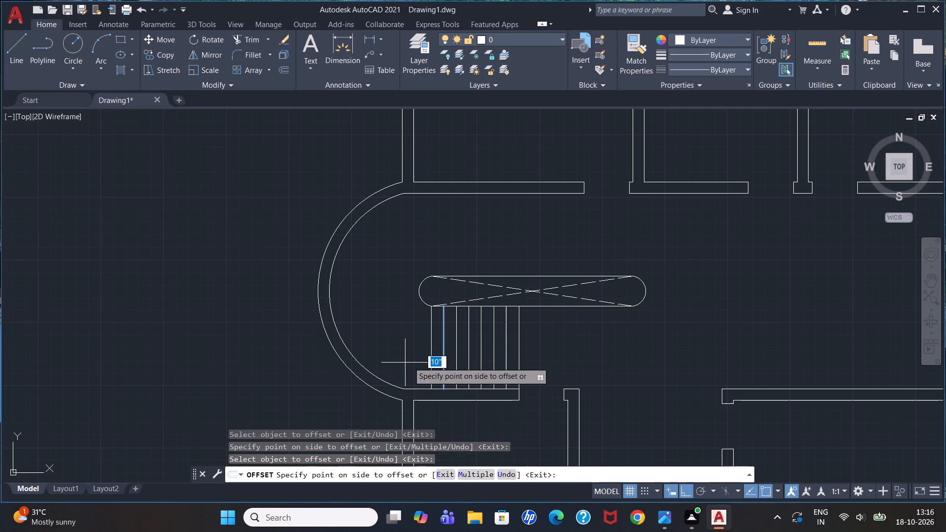
pyautogui.click(403, 363)
pyautogui.click(433, 364)
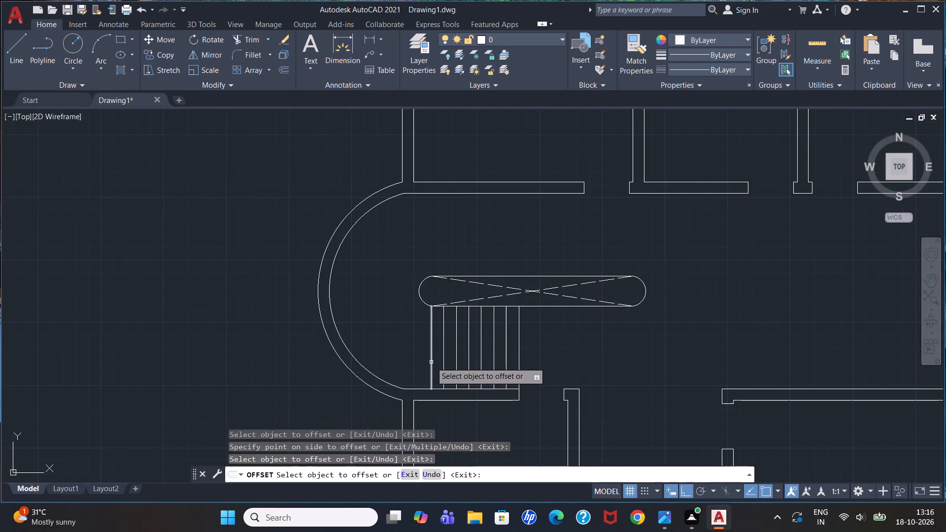
pyautogui.click(431, 362)
pyautogui.click(374, 363)
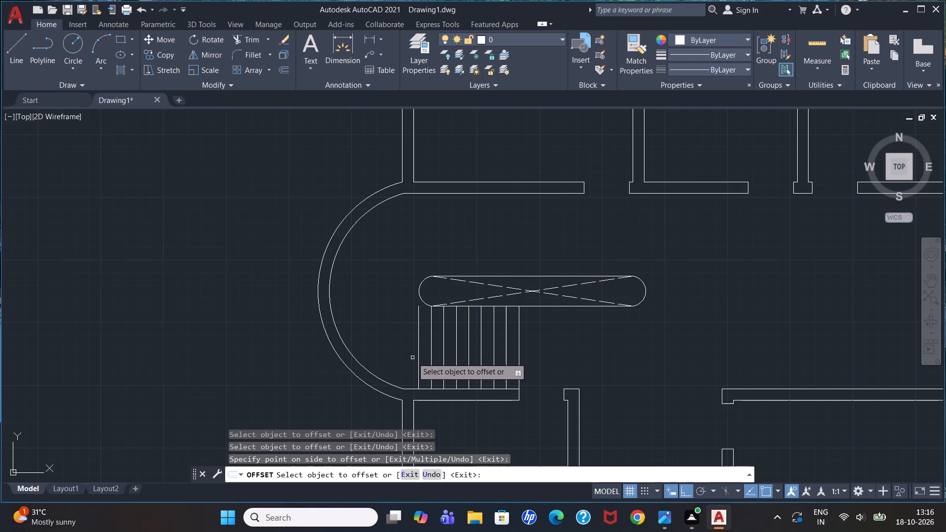
pyautogui.click(419, 366)
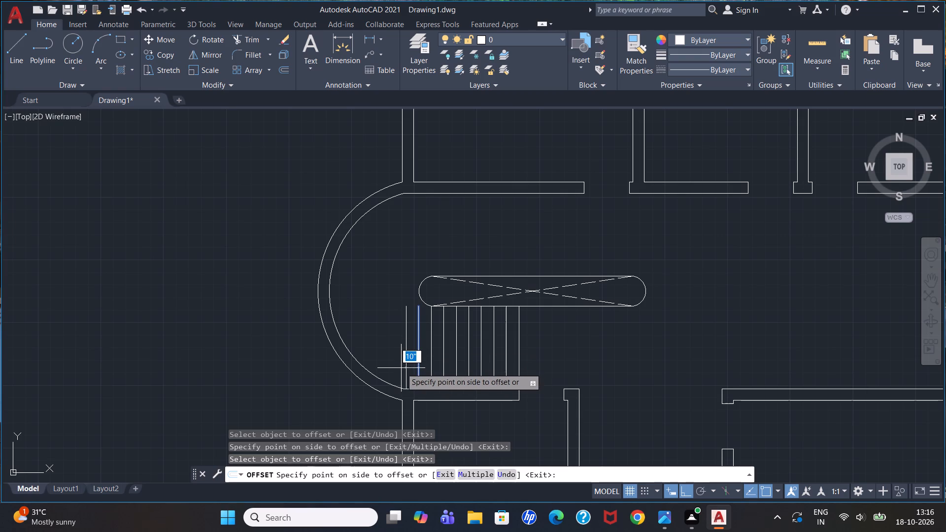
pyautogui.press('Escape')
# Delete the tread line closest to the curved bay, beyond the end of the slot's straight edge.
pyautogui.click(418, 363)
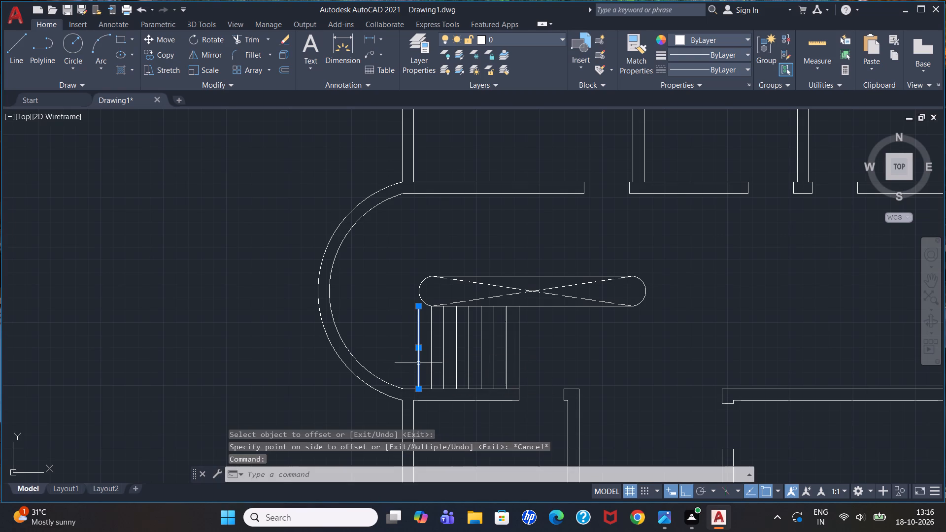
pyautogui.press('Delete')
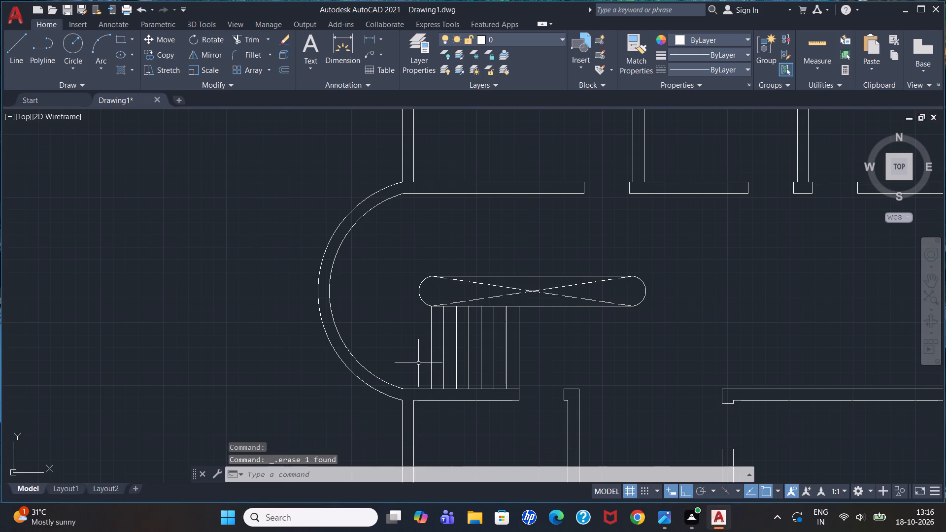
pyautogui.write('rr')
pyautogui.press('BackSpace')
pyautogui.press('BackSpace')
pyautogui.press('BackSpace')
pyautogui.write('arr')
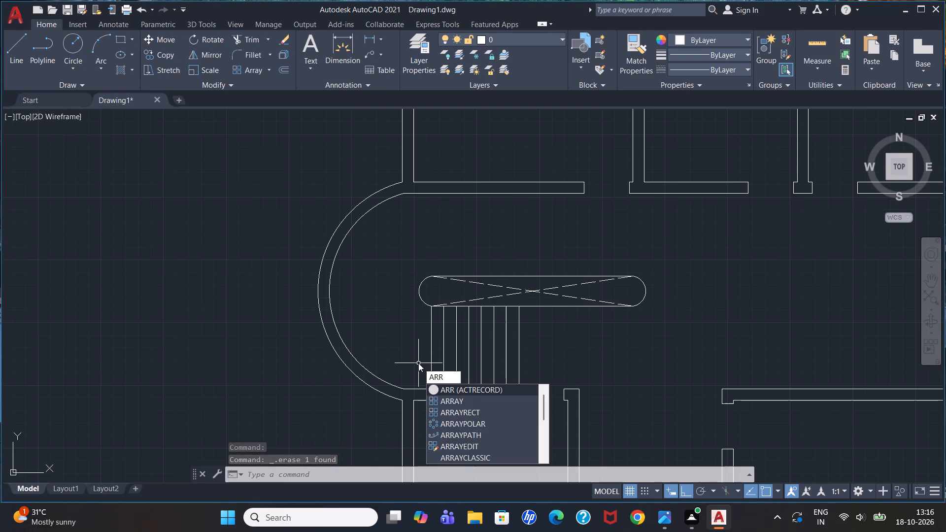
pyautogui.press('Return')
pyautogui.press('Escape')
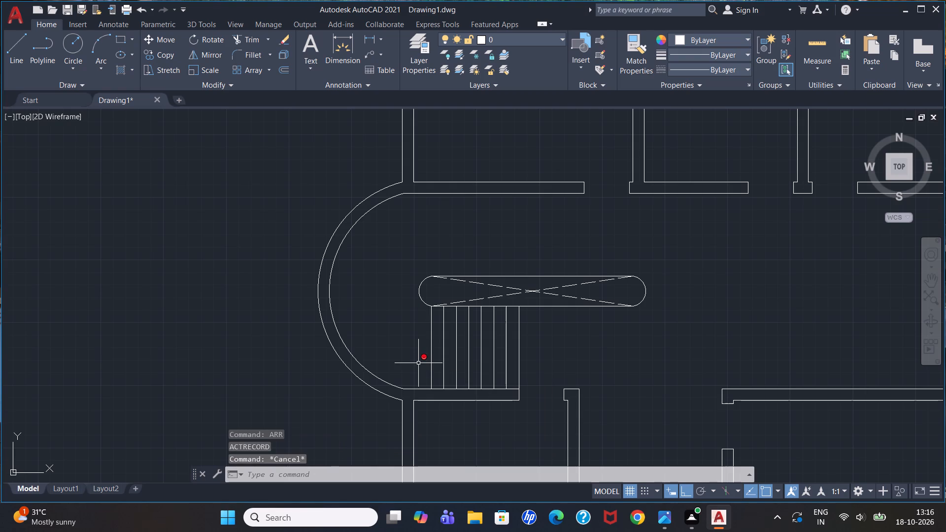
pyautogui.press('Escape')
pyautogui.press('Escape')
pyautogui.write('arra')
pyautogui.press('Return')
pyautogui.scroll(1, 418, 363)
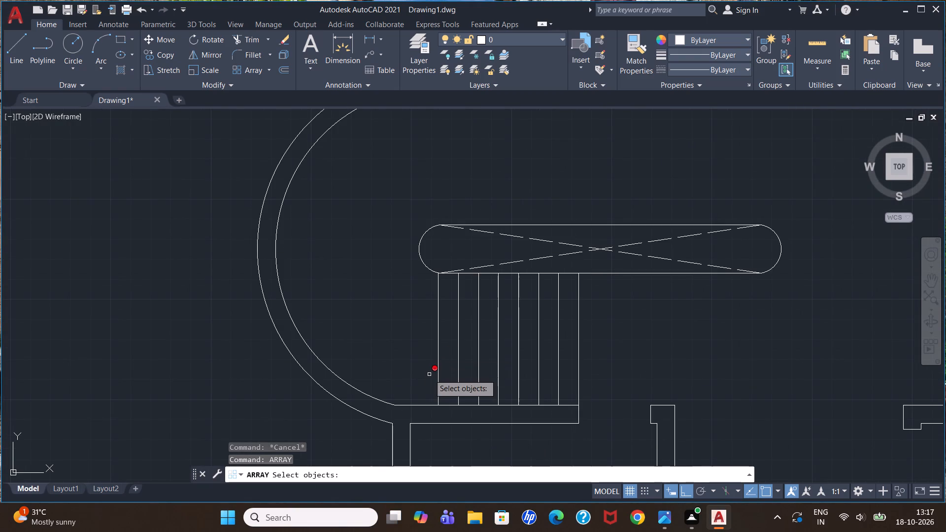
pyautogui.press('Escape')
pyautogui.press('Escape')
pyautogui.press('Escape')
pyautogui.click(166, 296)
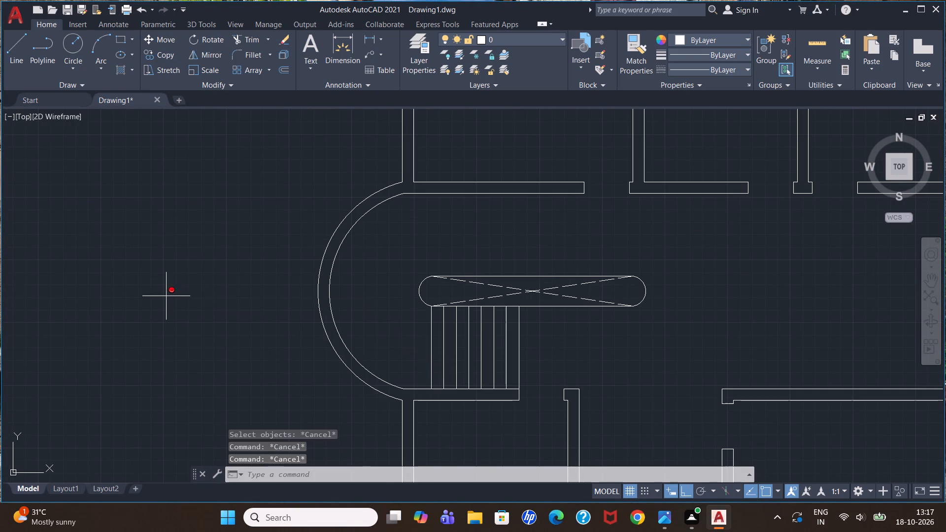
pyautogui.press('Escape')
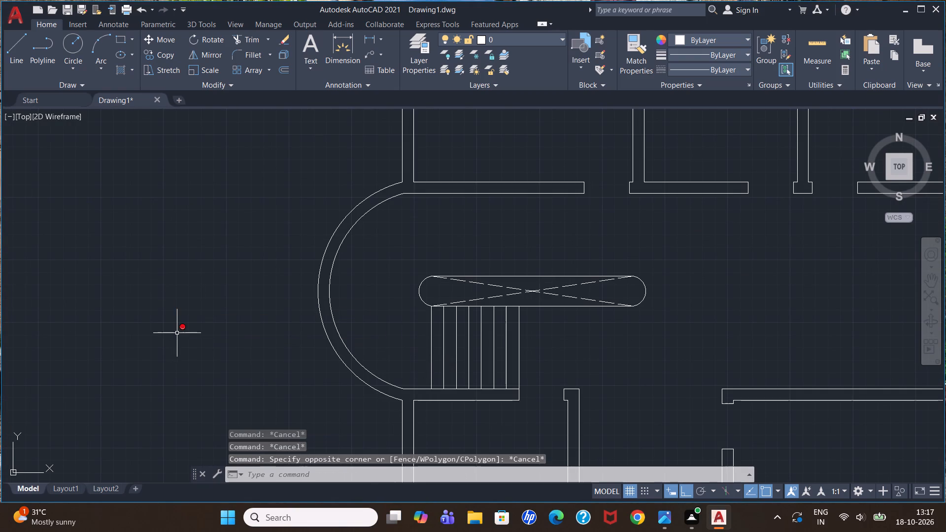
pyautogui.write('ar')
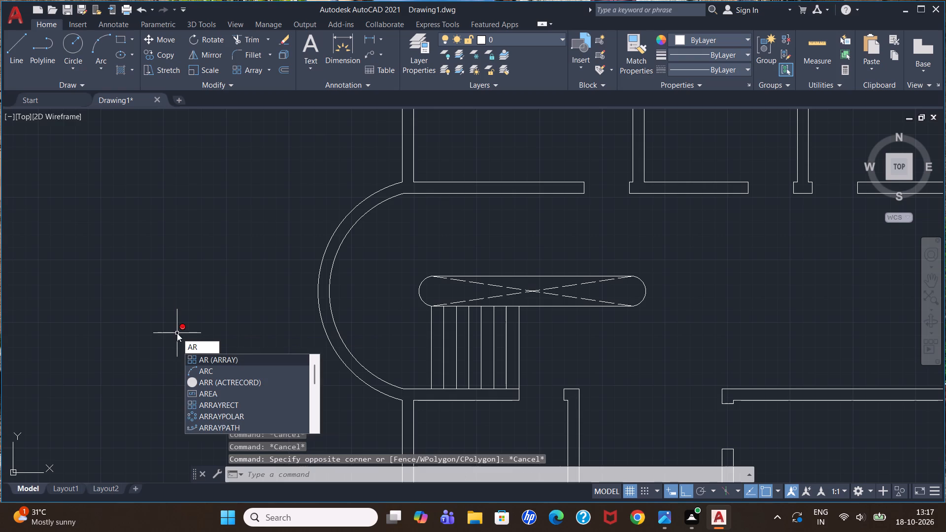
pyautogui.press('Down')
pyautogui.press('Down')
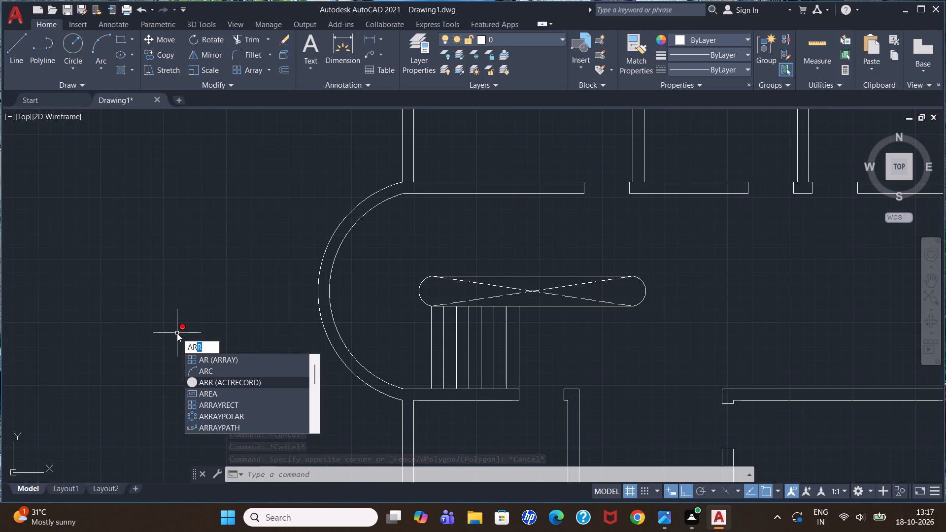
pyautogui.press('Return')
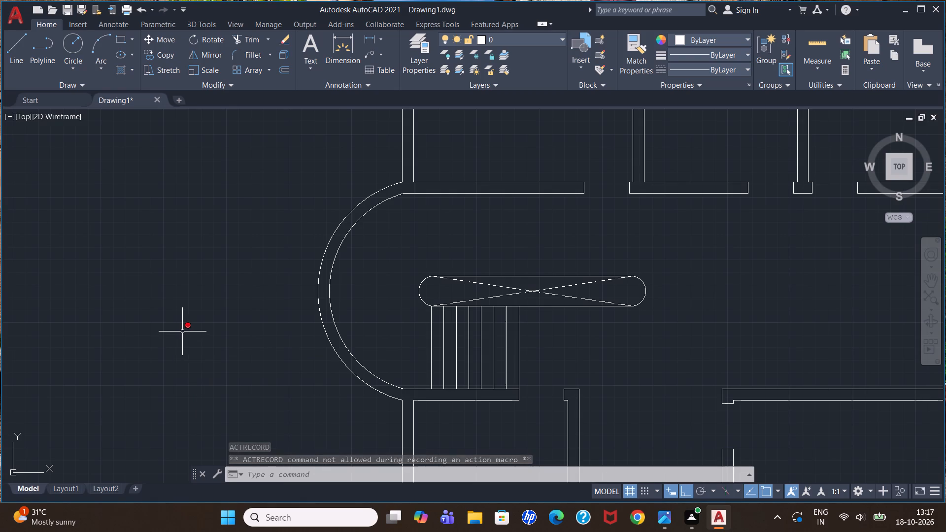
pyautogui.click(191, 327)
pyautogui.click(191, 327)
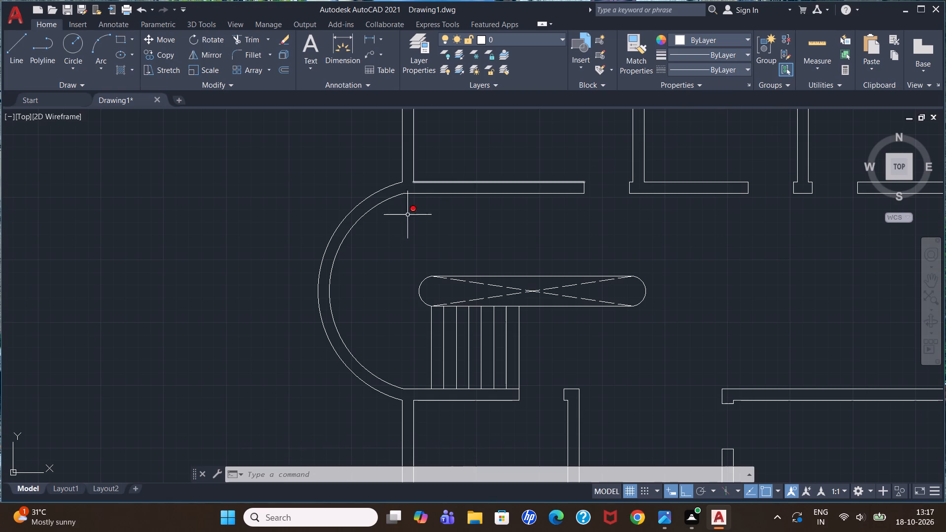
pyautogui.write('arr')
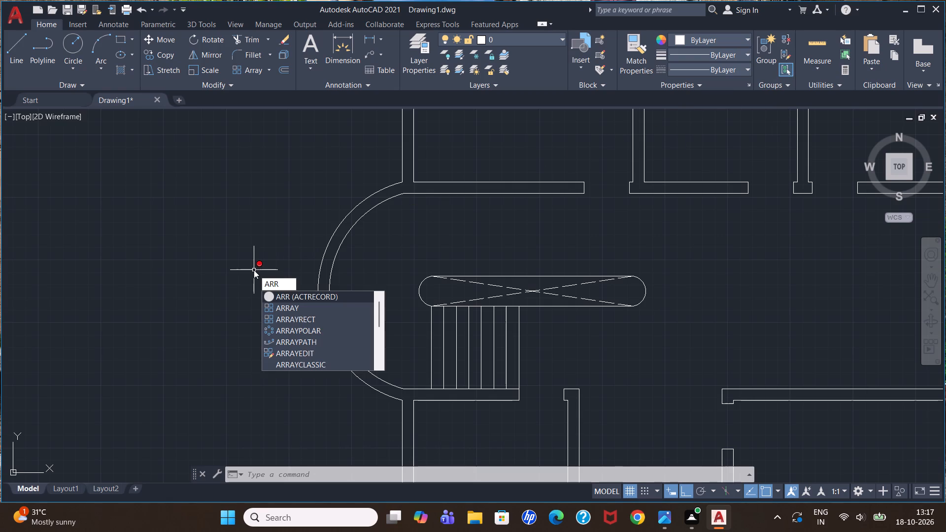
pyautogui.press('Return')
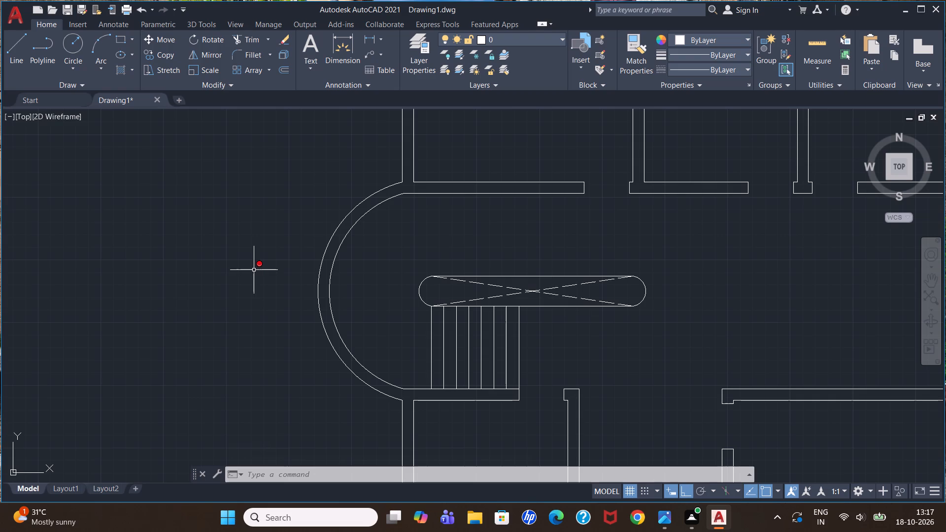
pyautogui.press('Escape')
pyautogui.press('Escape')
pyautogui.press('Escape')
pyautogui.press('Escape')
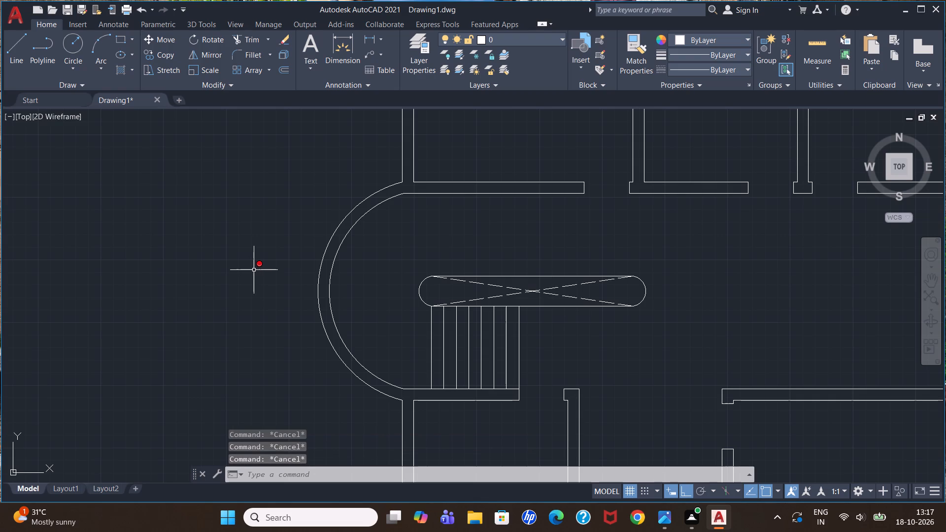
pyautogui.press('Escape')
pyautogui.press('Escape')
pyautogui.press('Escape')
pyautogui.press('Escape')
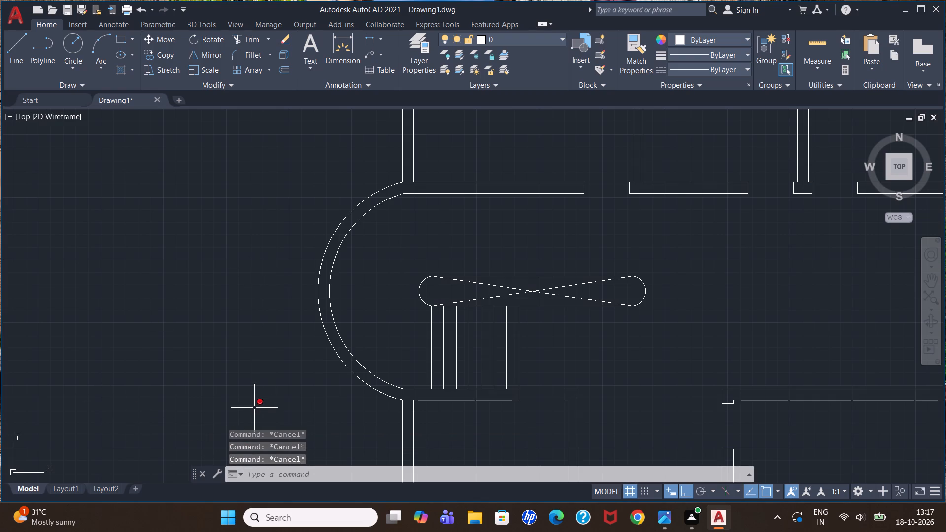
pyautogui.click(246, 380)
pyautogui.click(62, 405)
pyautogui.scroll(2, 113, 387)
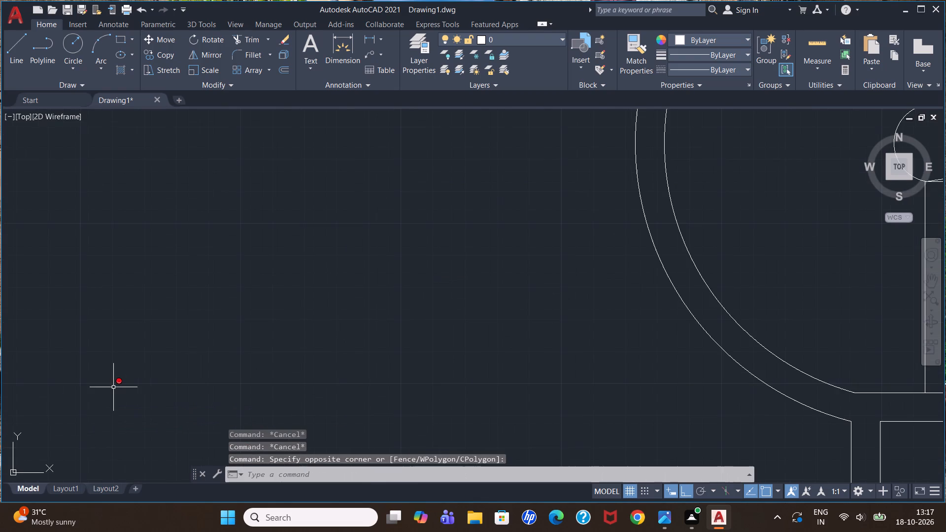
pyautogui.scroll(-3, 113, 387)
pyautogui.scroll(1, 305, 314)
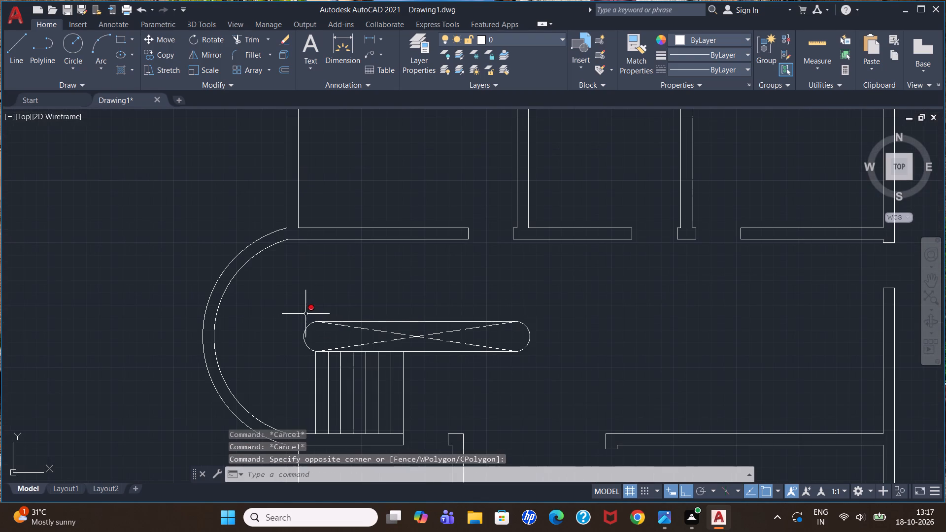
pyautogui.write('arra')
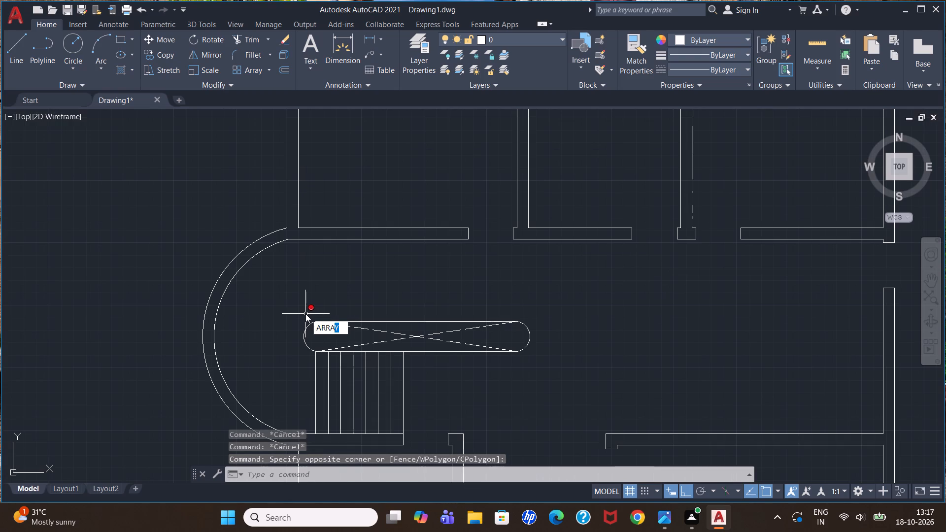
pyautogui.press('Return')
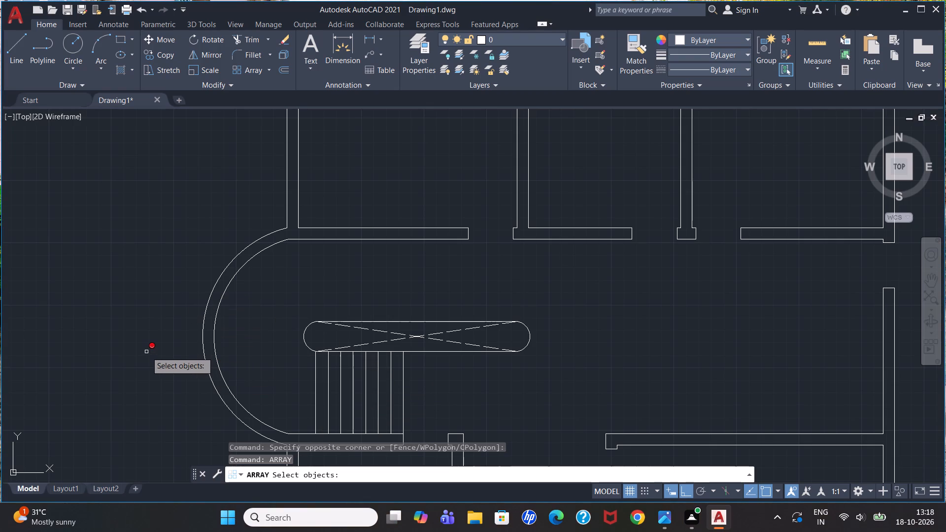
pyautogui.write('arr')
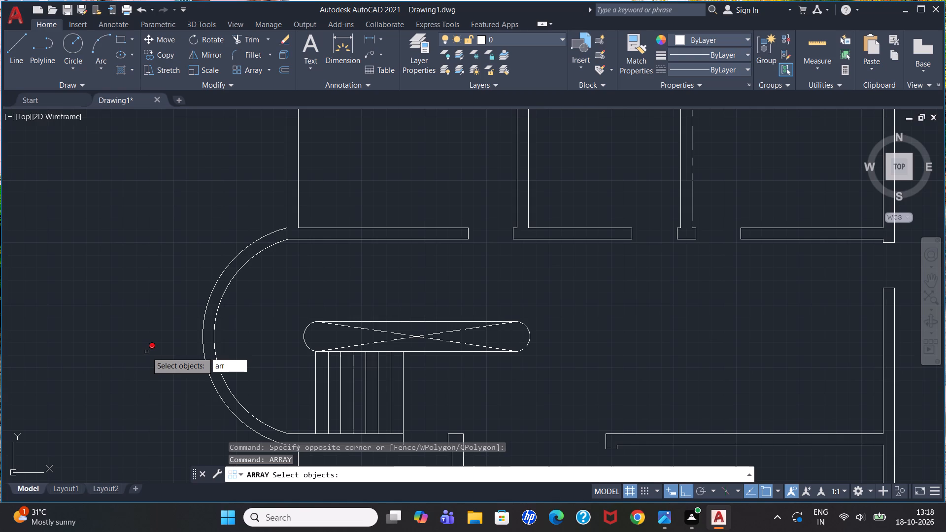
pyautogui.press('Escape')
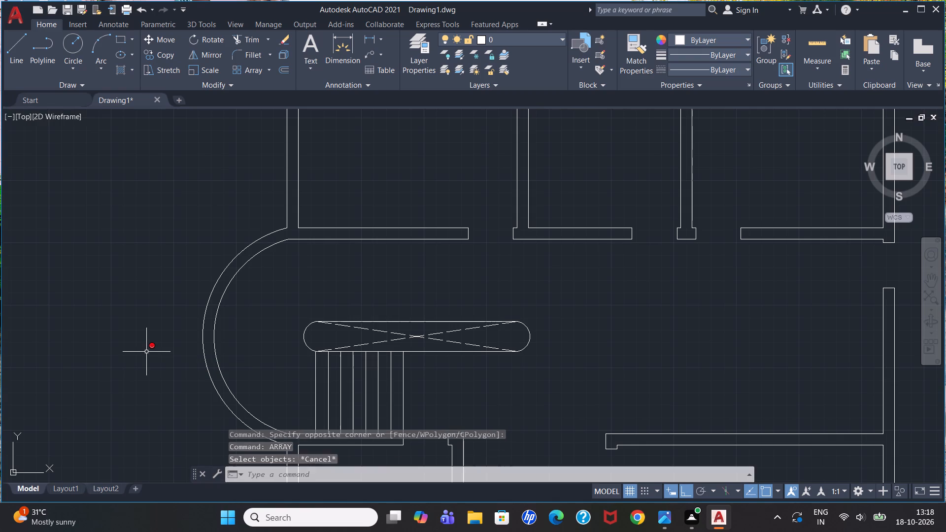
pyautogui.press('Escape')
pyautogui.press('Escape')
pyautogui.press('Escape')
# Start an Array command to continue the stair treads around the slot beside the curved bay.
pyautogui.write('arr')
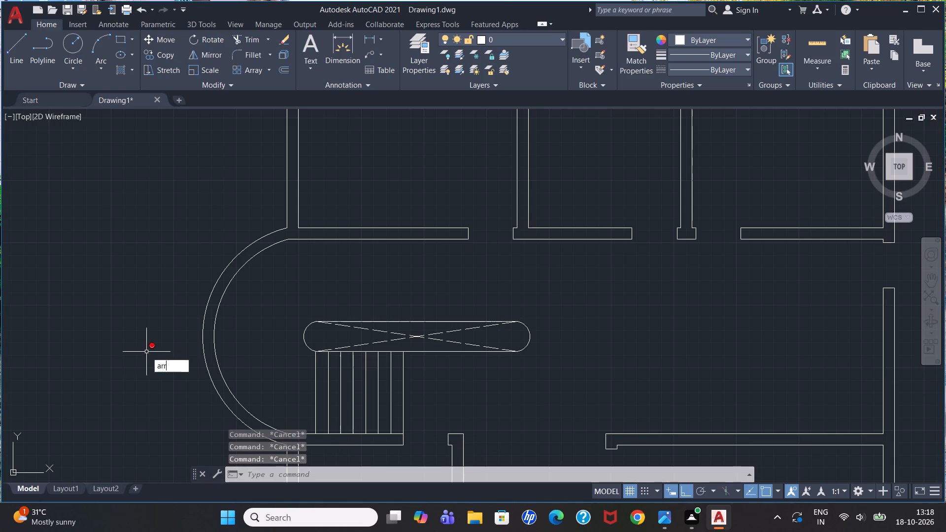
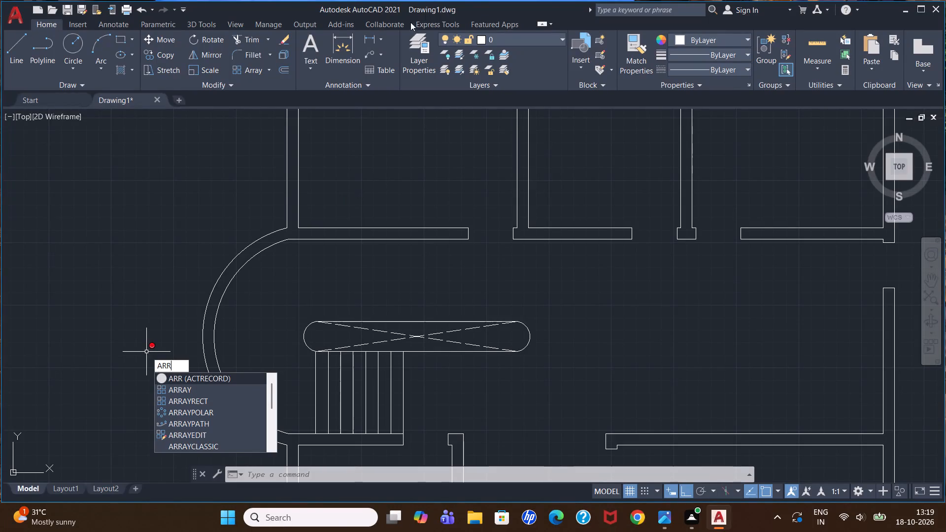
# Stop the action recording and discard the recorded macro without saving it.
pyautogui.click(262, 23)
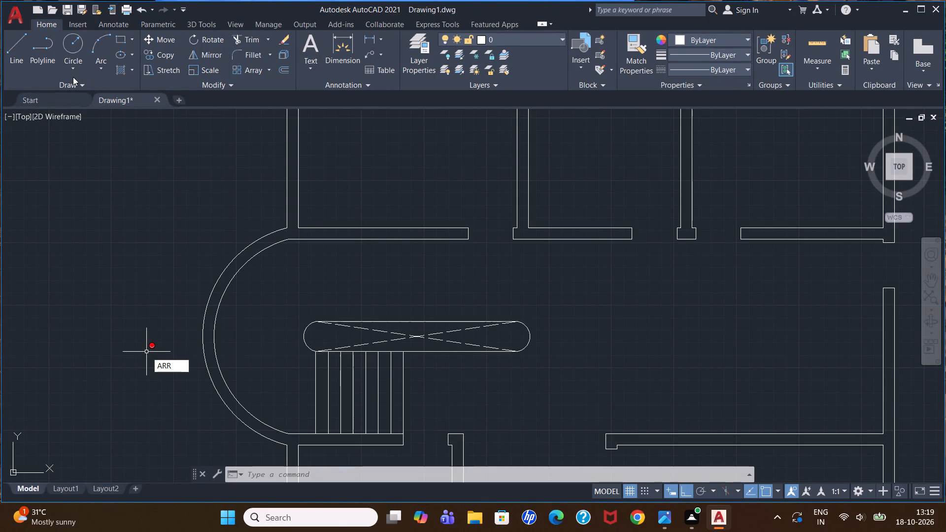
pyautogui.press('Escape')
pyautogui.click(267, 25)
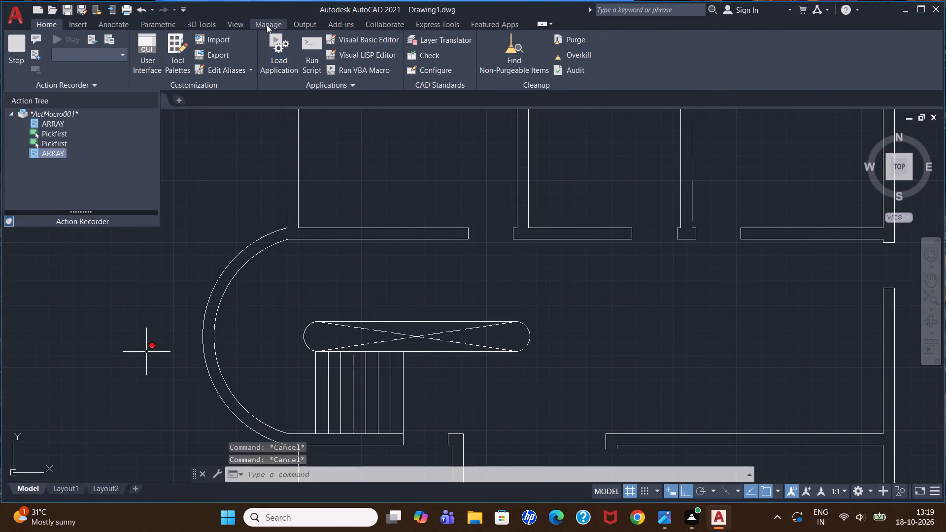
pyautogui.click(8, 45)
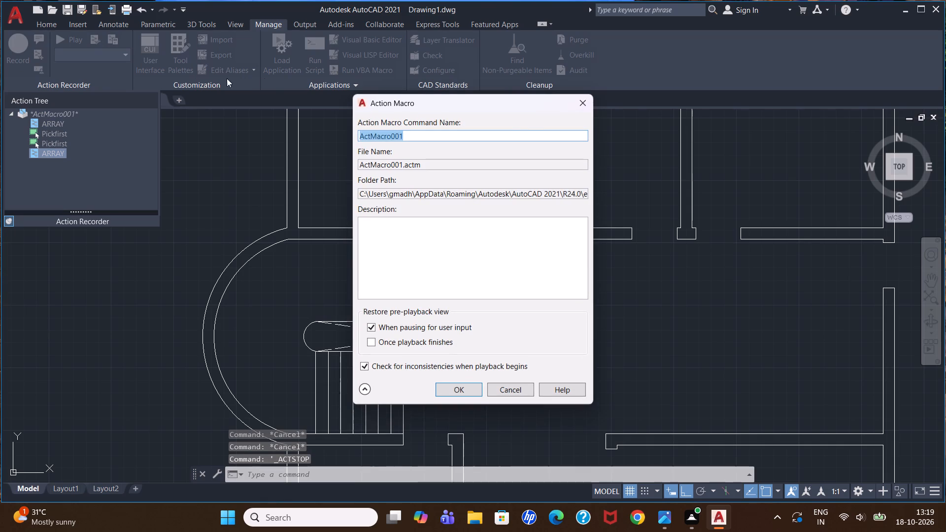
pyautogui.click(509, 387)
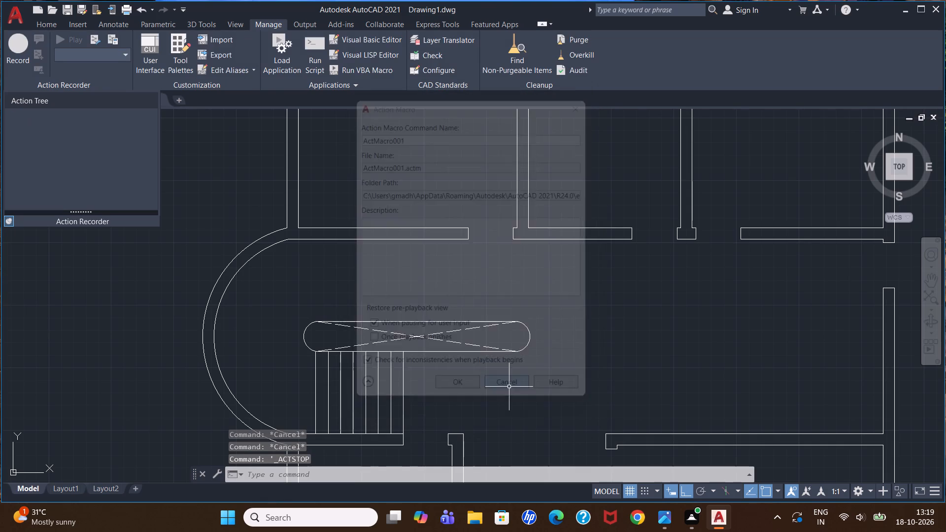
pyautogui.click(122, 257)
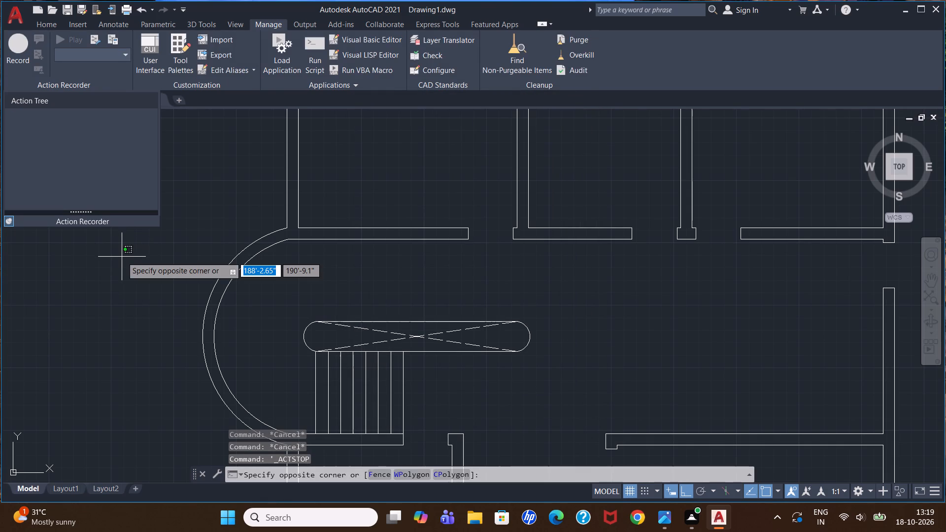
pyautogui.press('Escape')
pyautogui.click(69, 23)
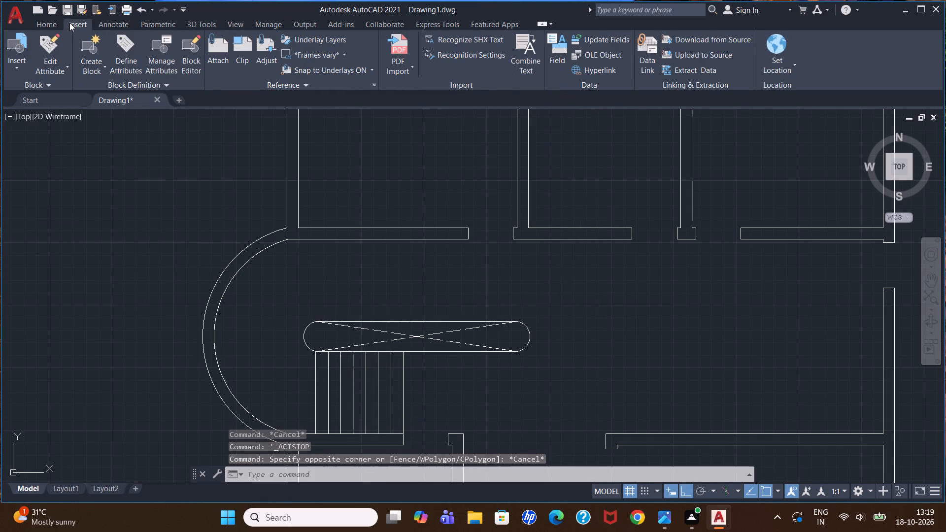
pyautogui.click(58, 23)
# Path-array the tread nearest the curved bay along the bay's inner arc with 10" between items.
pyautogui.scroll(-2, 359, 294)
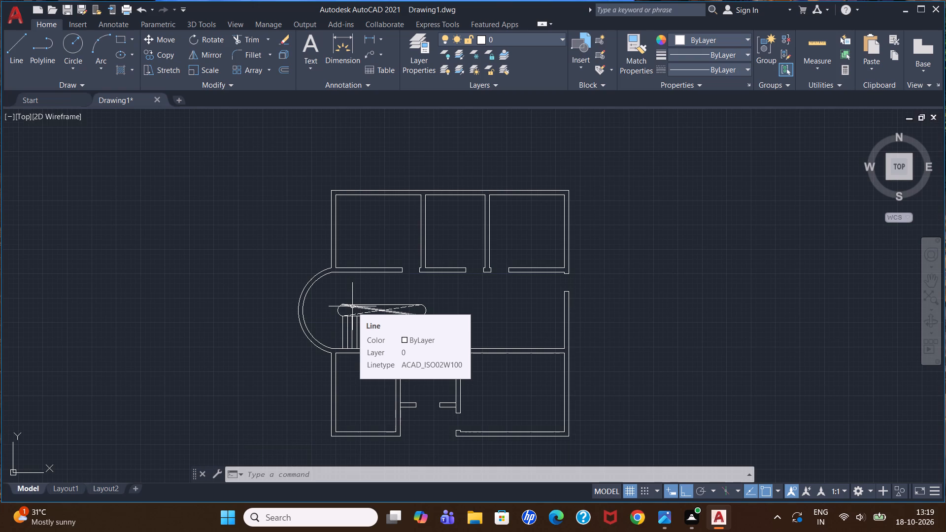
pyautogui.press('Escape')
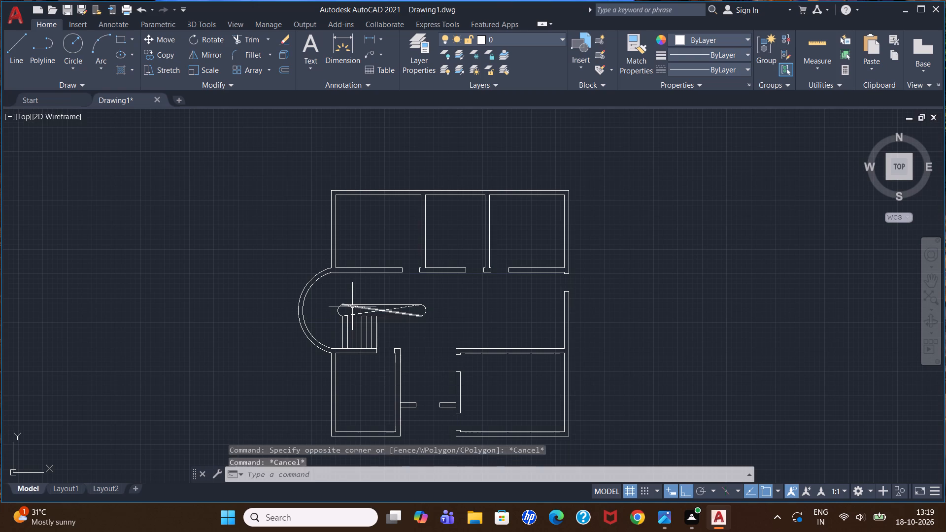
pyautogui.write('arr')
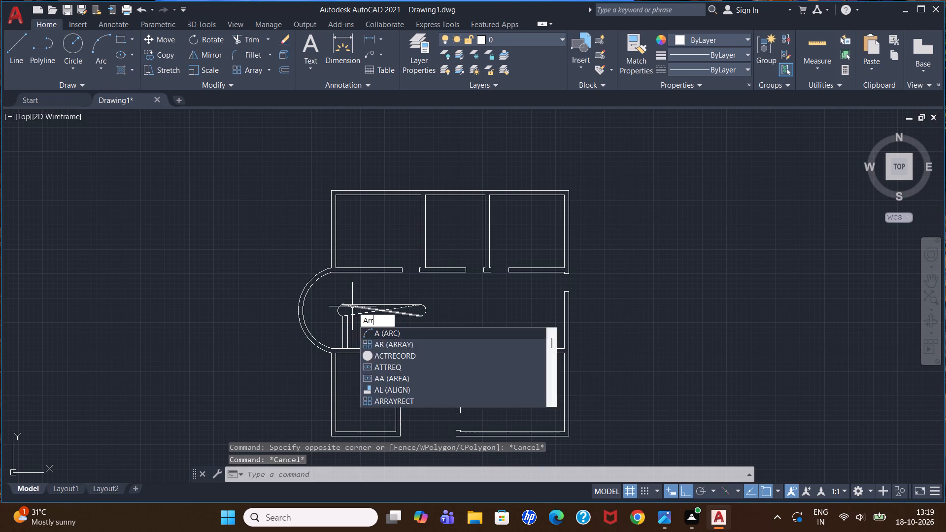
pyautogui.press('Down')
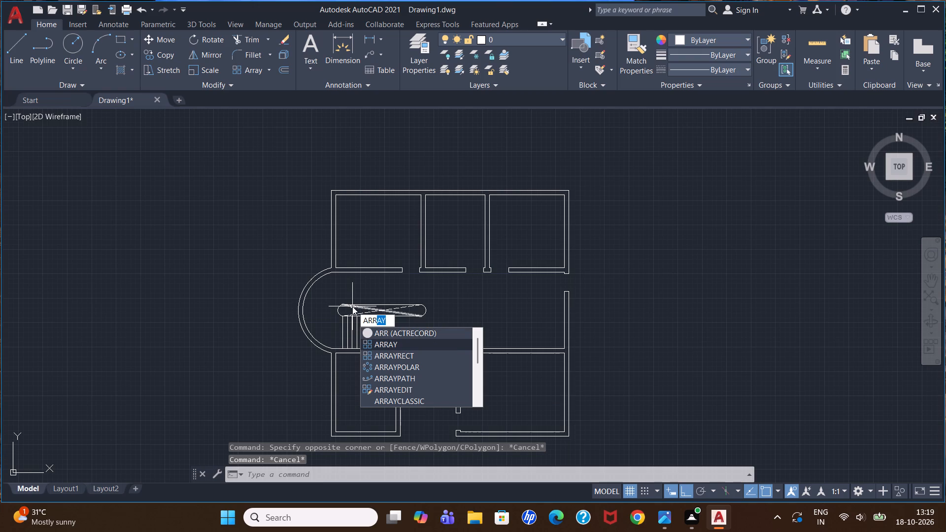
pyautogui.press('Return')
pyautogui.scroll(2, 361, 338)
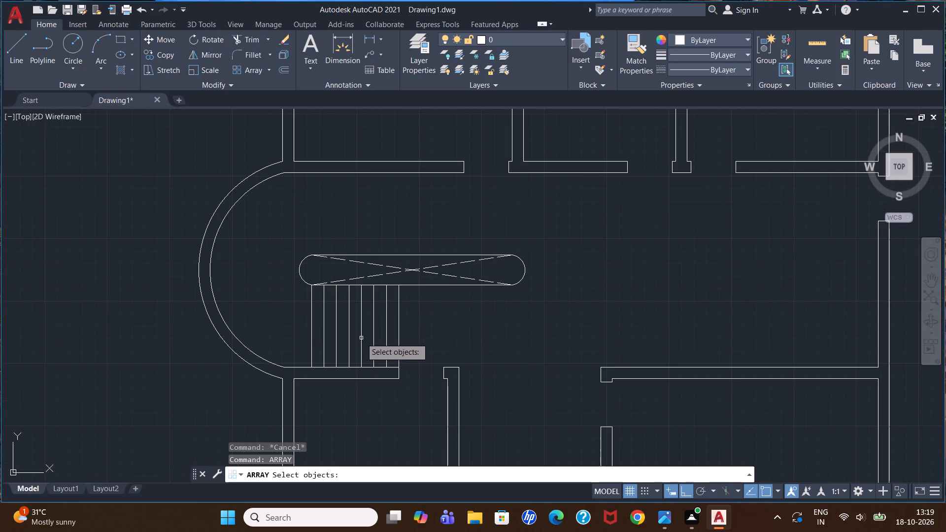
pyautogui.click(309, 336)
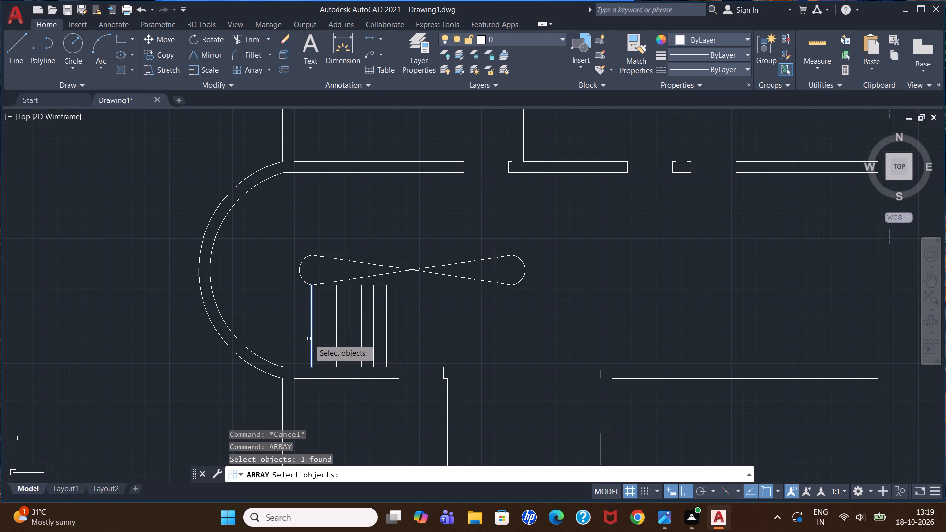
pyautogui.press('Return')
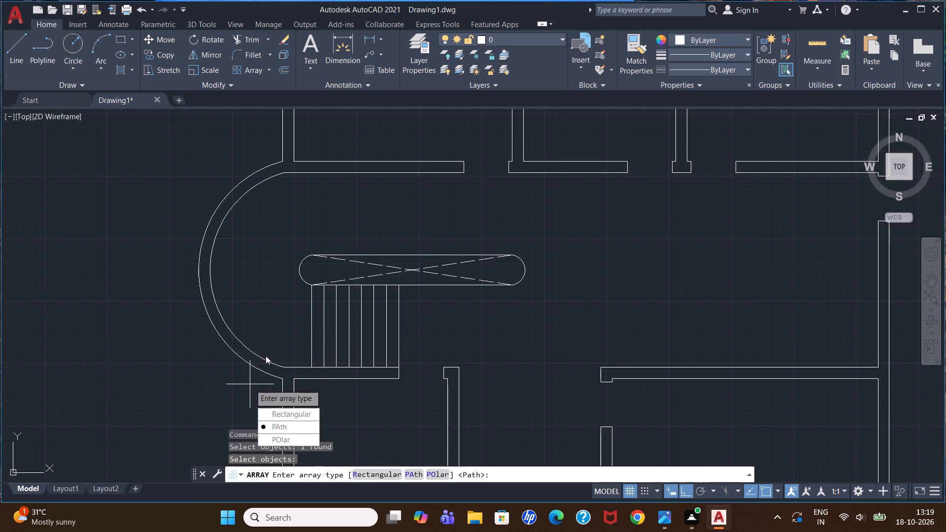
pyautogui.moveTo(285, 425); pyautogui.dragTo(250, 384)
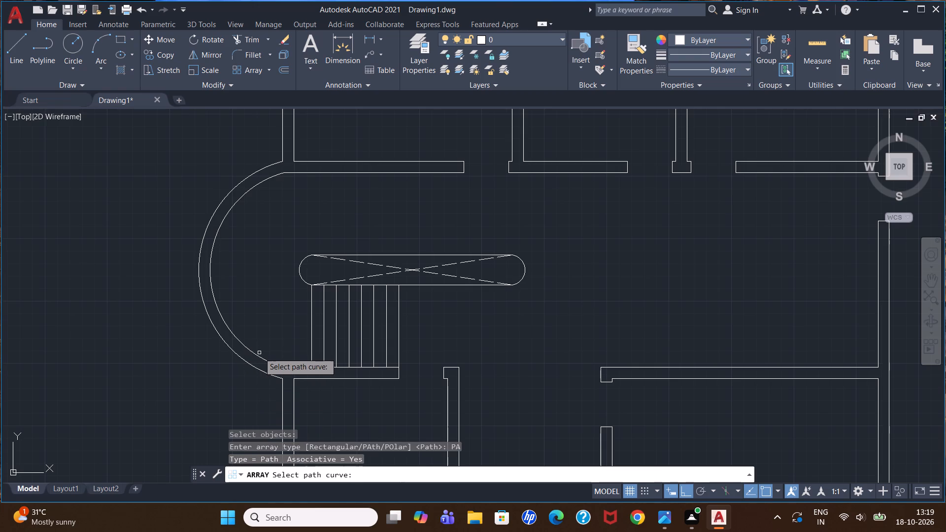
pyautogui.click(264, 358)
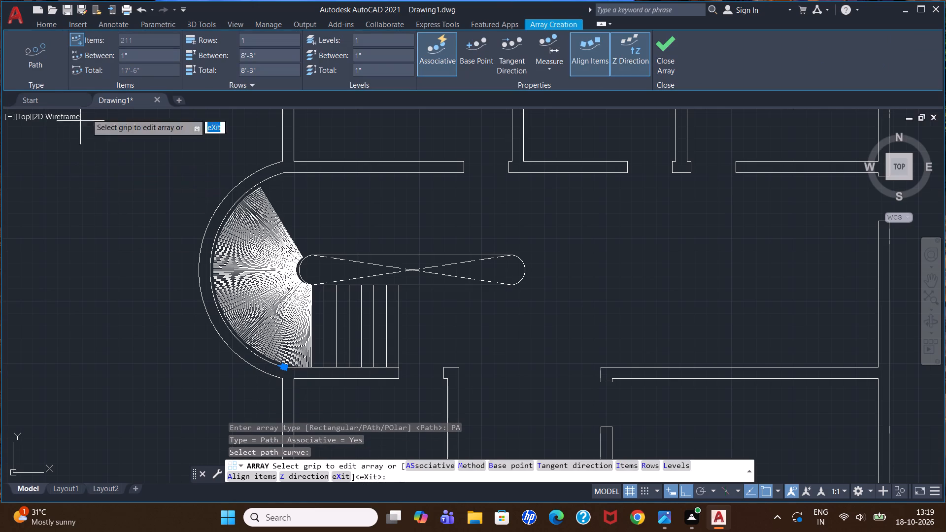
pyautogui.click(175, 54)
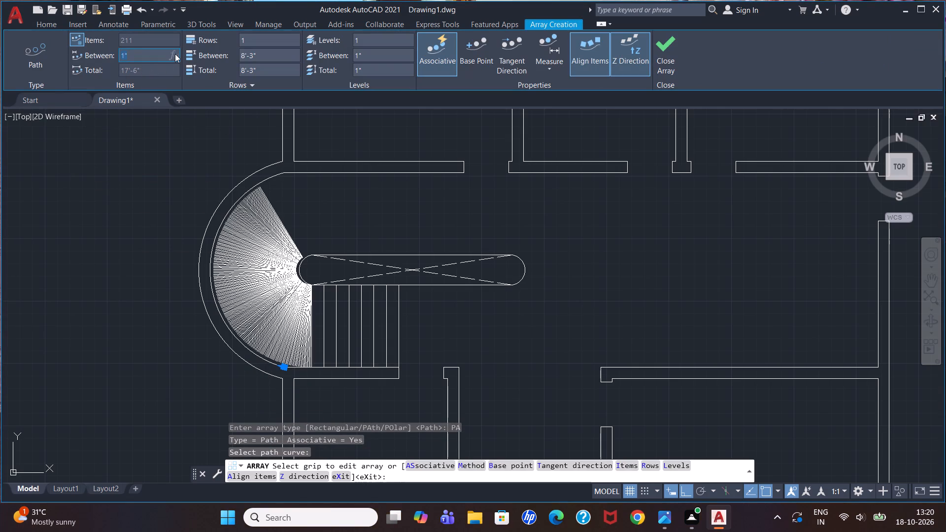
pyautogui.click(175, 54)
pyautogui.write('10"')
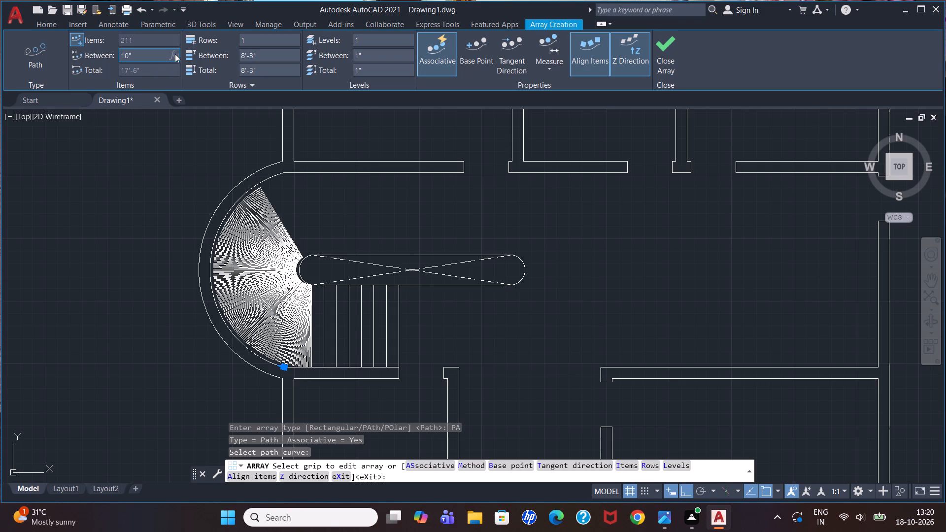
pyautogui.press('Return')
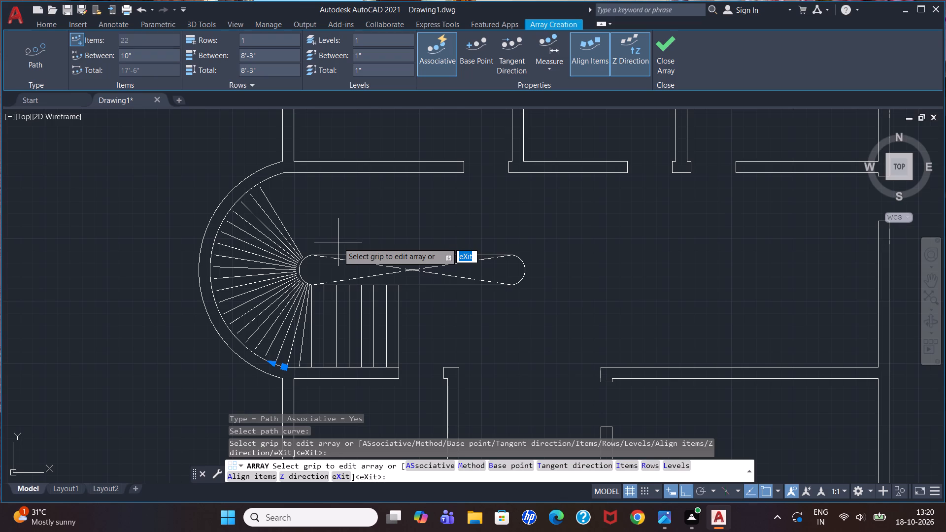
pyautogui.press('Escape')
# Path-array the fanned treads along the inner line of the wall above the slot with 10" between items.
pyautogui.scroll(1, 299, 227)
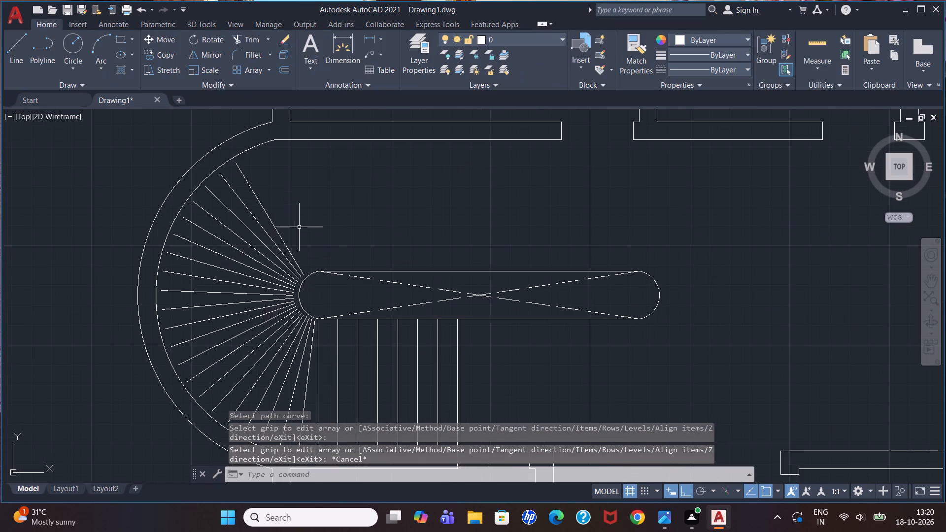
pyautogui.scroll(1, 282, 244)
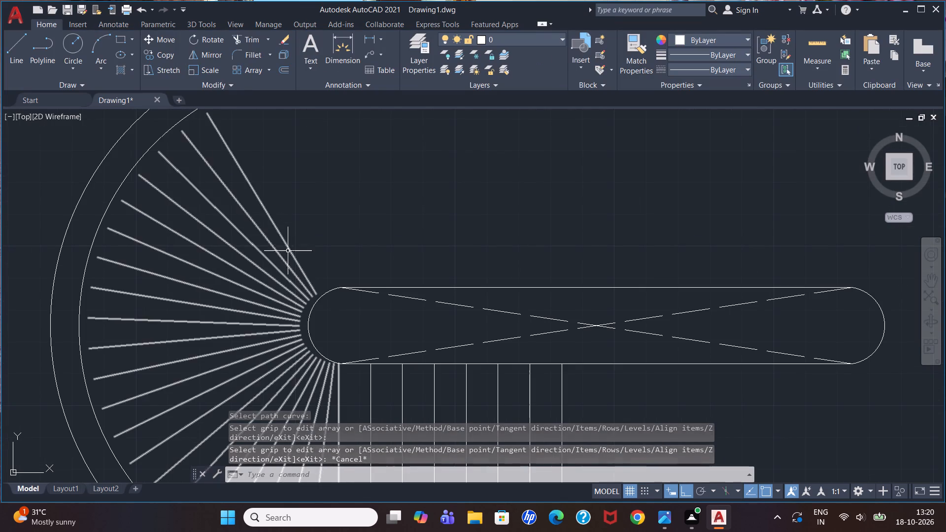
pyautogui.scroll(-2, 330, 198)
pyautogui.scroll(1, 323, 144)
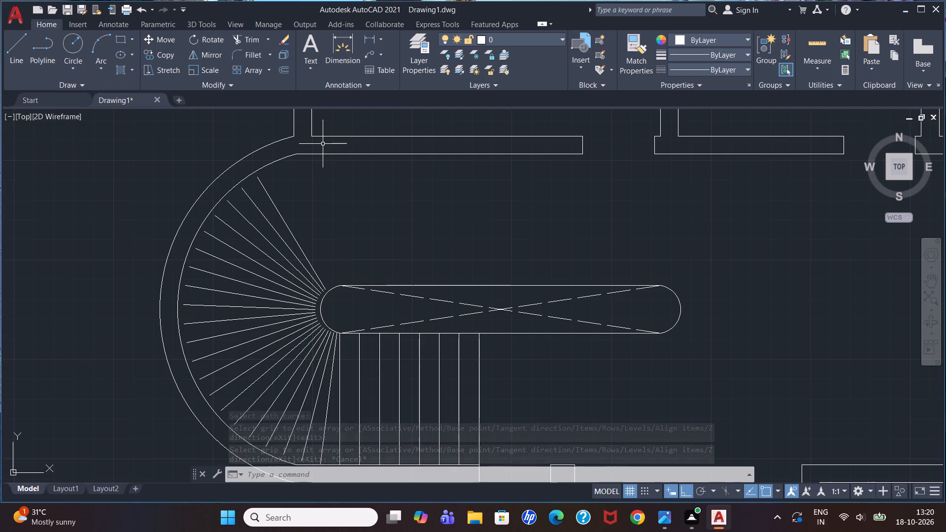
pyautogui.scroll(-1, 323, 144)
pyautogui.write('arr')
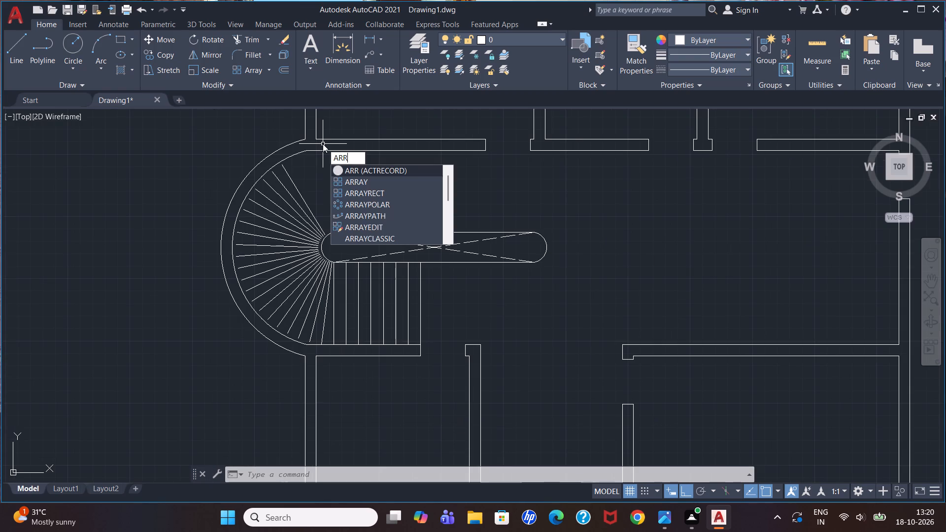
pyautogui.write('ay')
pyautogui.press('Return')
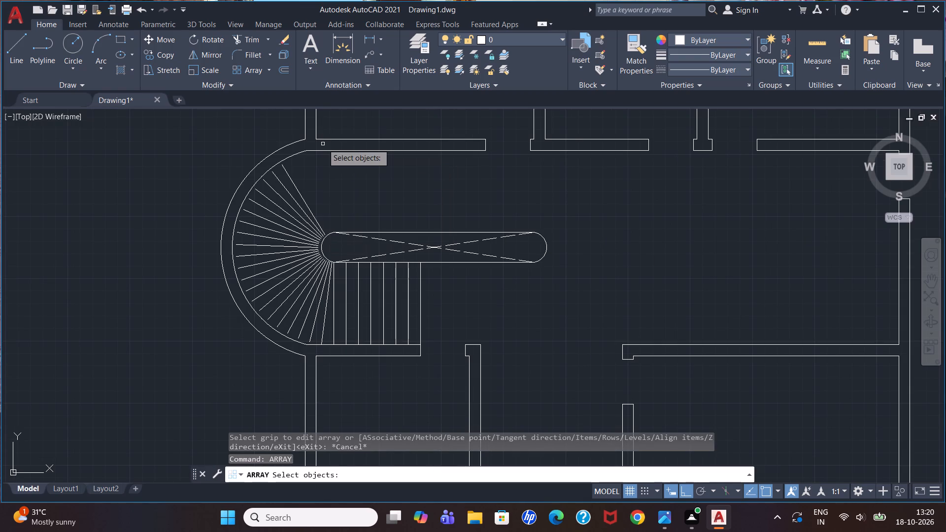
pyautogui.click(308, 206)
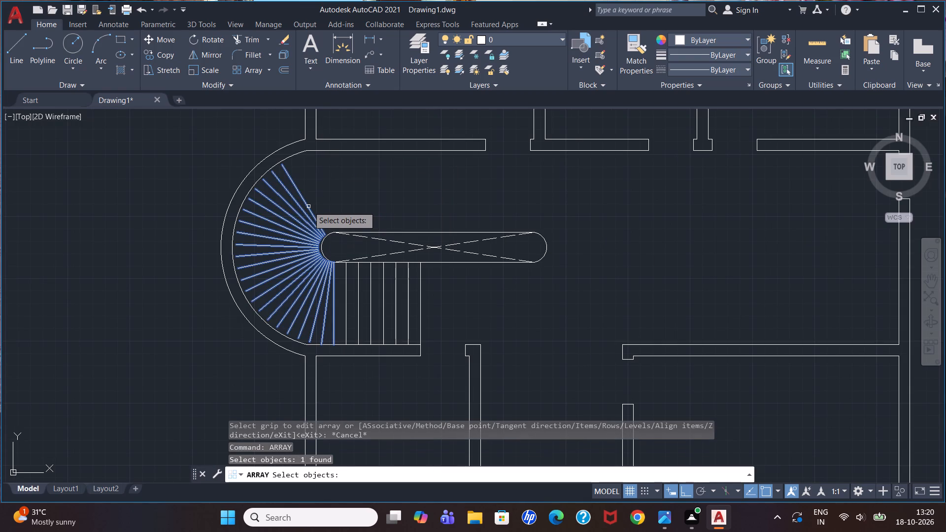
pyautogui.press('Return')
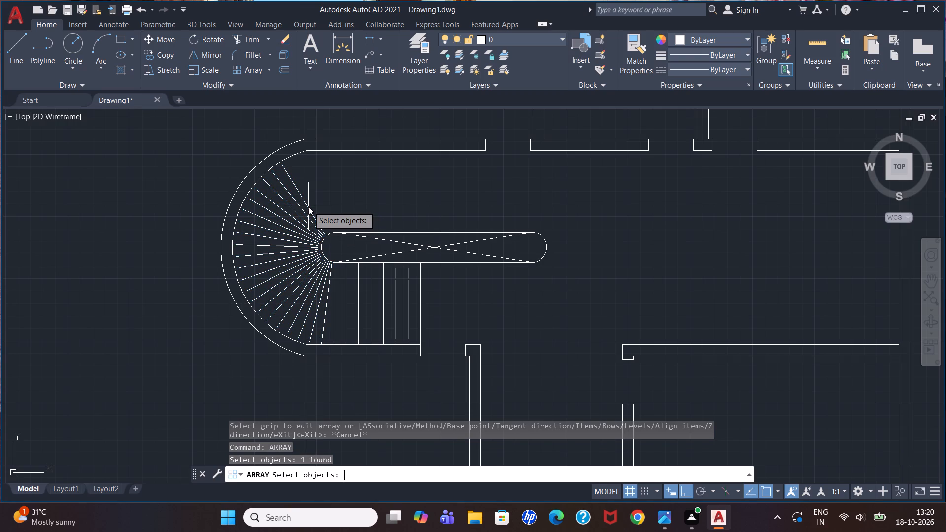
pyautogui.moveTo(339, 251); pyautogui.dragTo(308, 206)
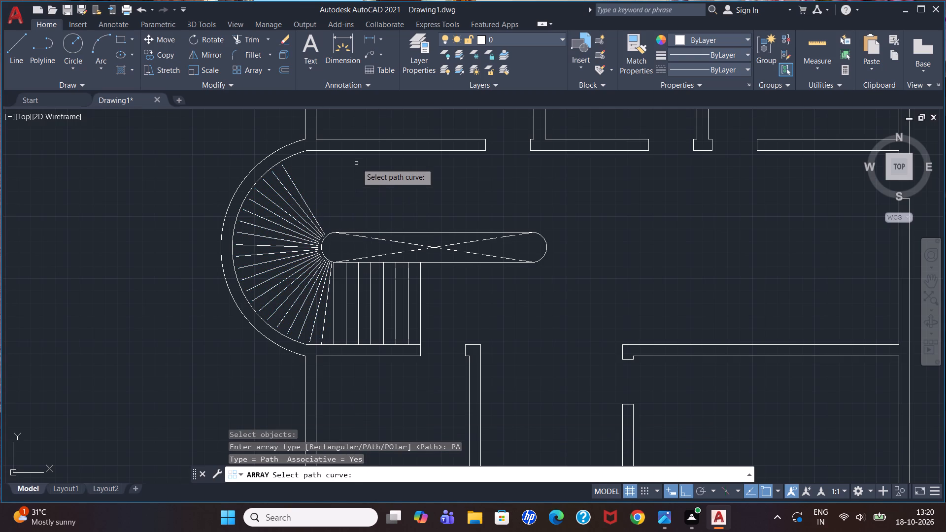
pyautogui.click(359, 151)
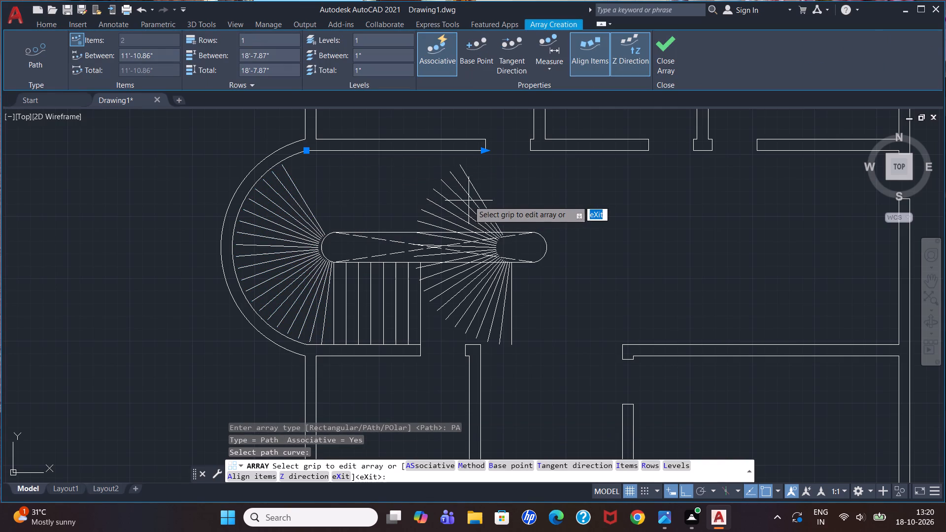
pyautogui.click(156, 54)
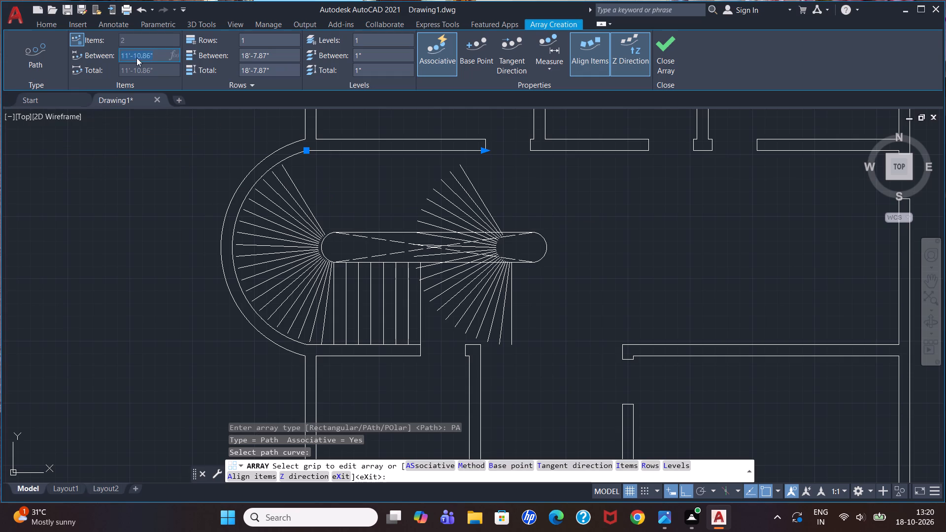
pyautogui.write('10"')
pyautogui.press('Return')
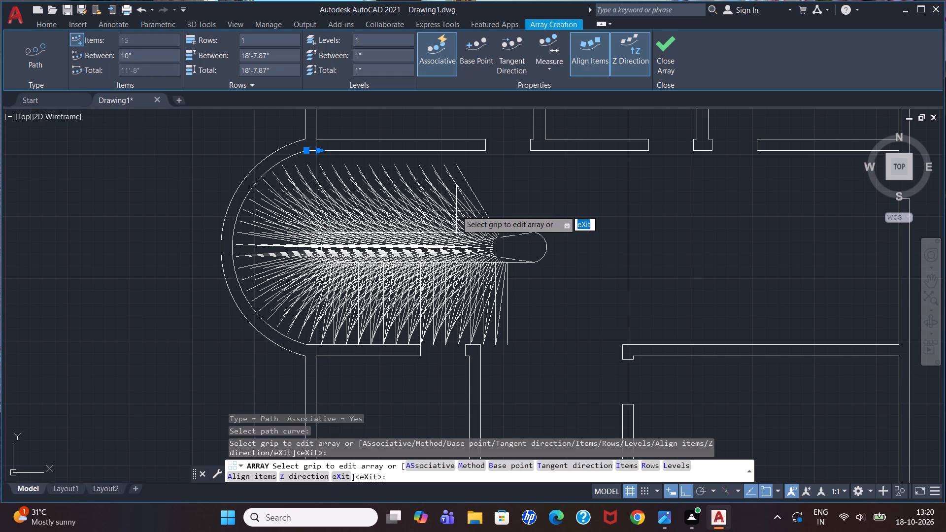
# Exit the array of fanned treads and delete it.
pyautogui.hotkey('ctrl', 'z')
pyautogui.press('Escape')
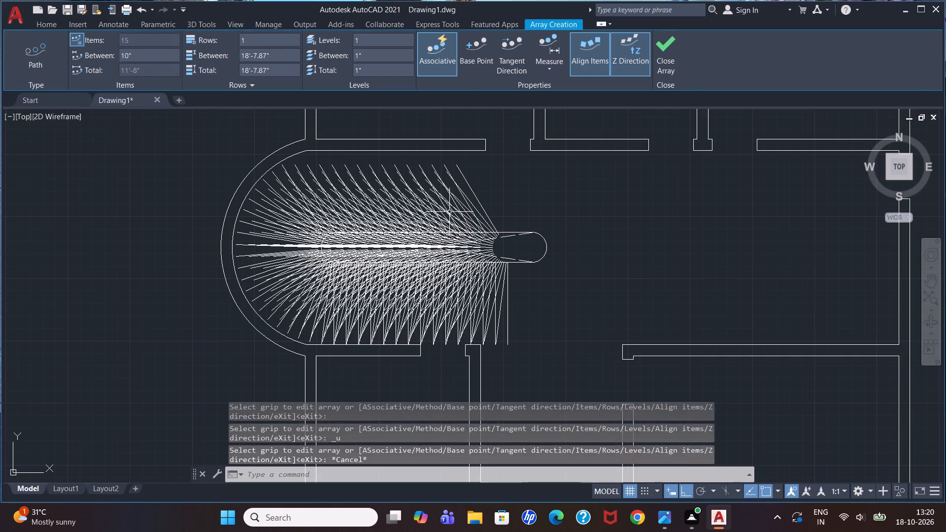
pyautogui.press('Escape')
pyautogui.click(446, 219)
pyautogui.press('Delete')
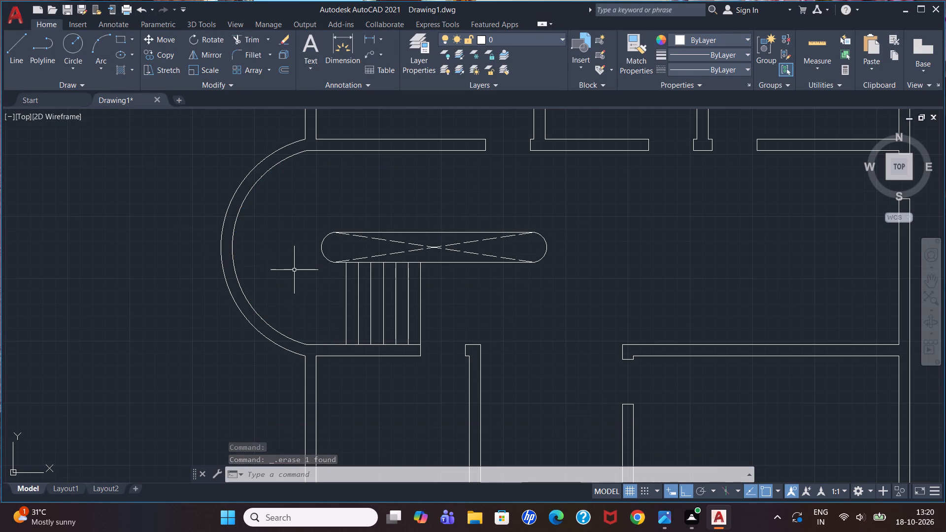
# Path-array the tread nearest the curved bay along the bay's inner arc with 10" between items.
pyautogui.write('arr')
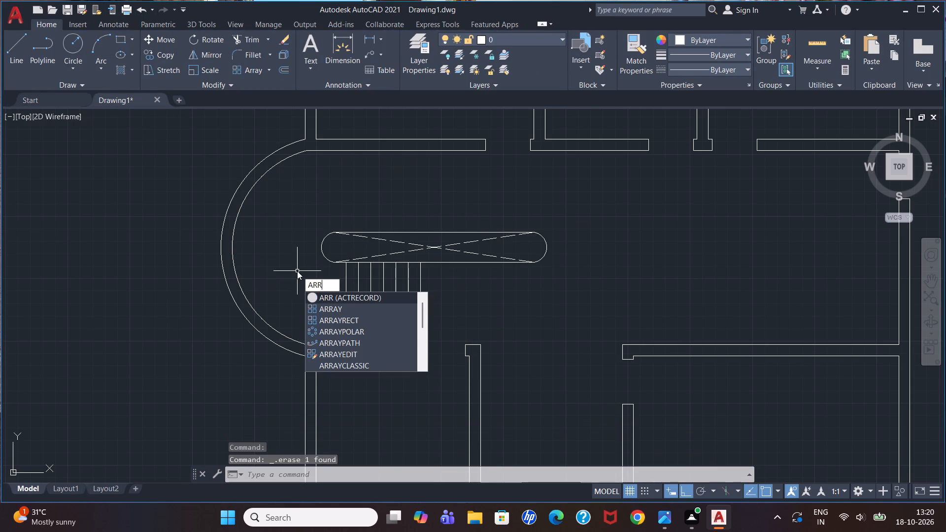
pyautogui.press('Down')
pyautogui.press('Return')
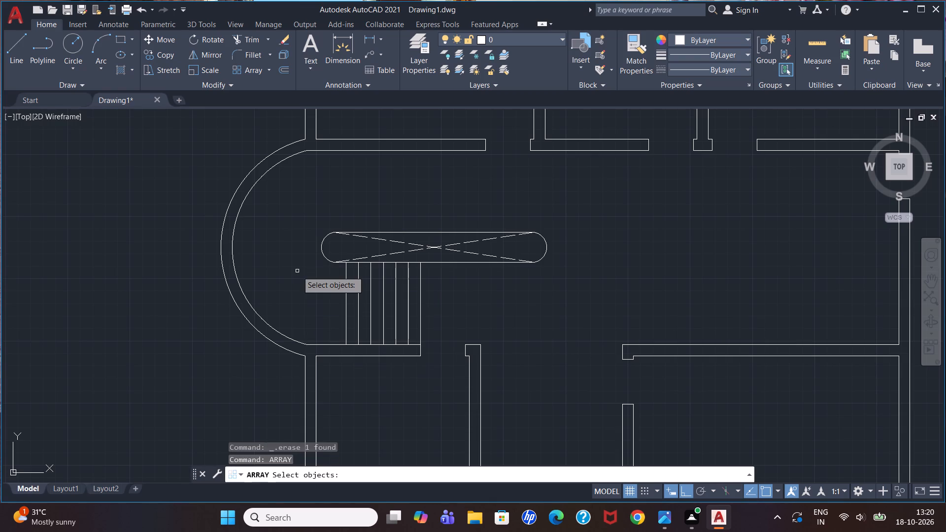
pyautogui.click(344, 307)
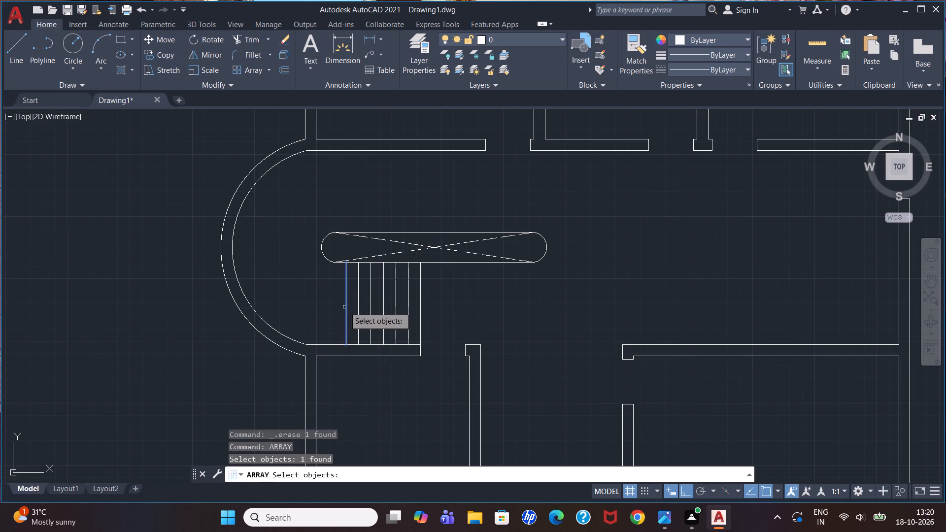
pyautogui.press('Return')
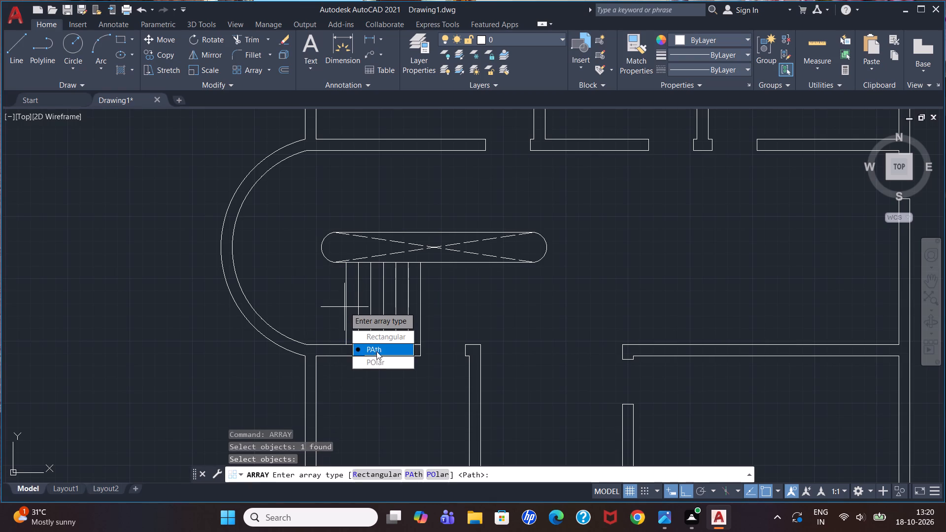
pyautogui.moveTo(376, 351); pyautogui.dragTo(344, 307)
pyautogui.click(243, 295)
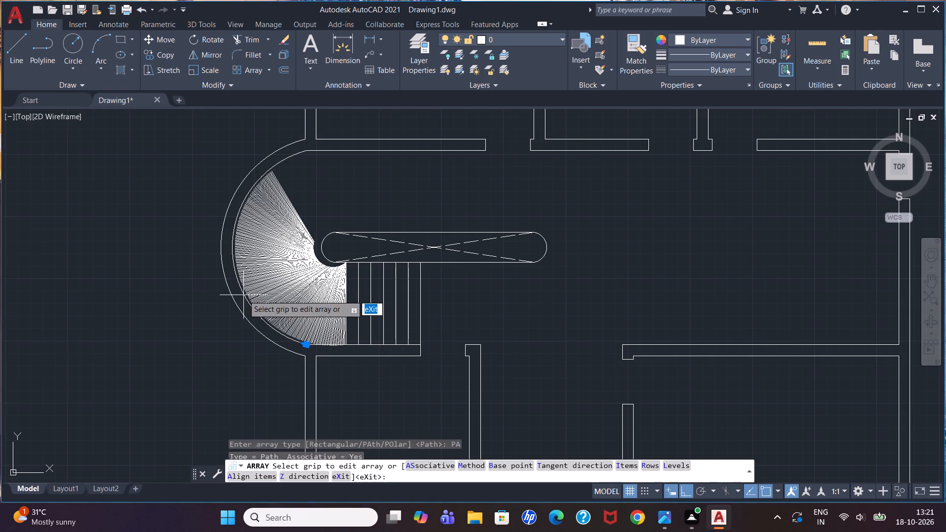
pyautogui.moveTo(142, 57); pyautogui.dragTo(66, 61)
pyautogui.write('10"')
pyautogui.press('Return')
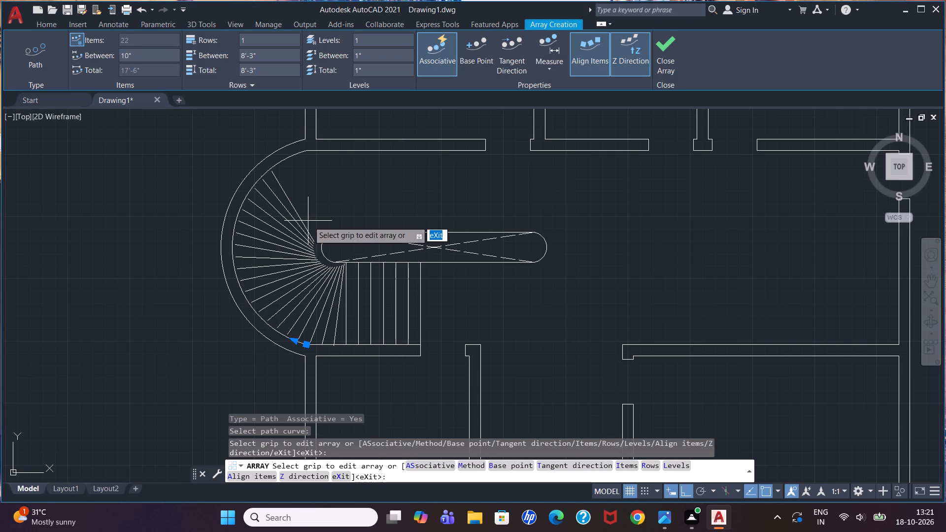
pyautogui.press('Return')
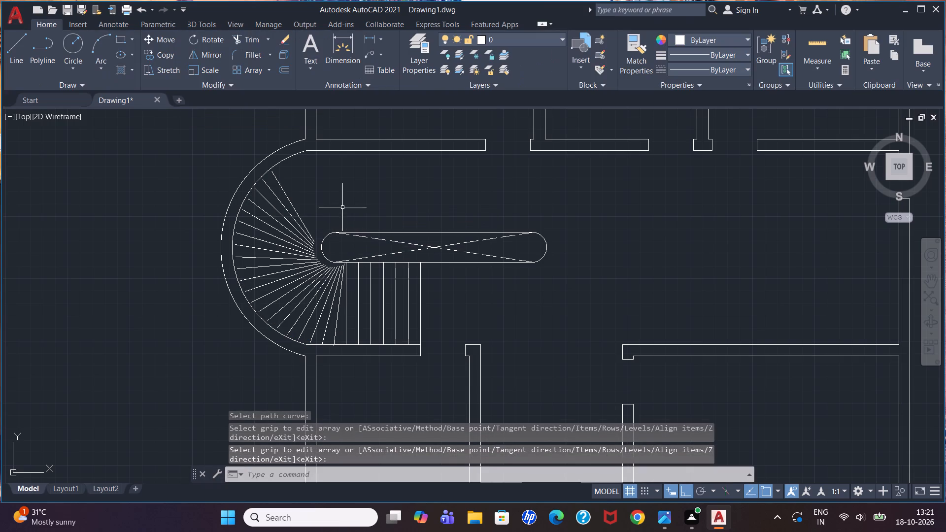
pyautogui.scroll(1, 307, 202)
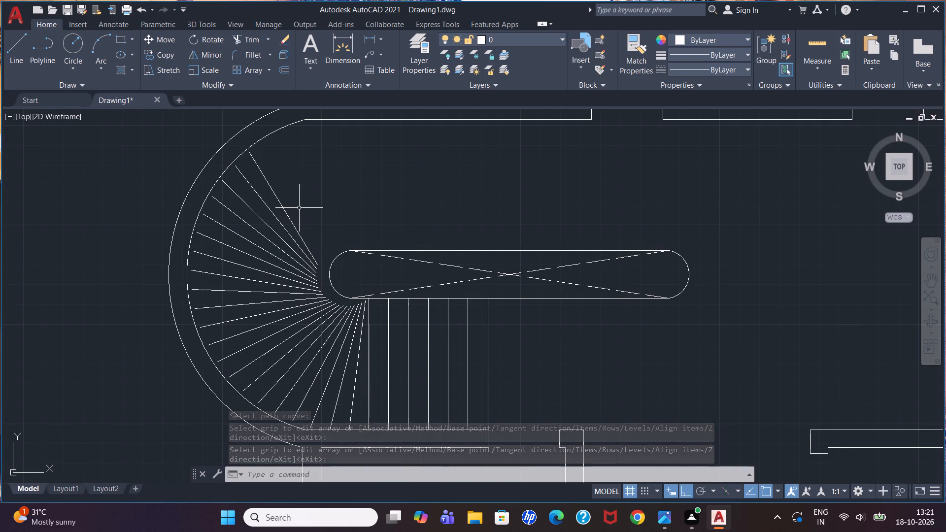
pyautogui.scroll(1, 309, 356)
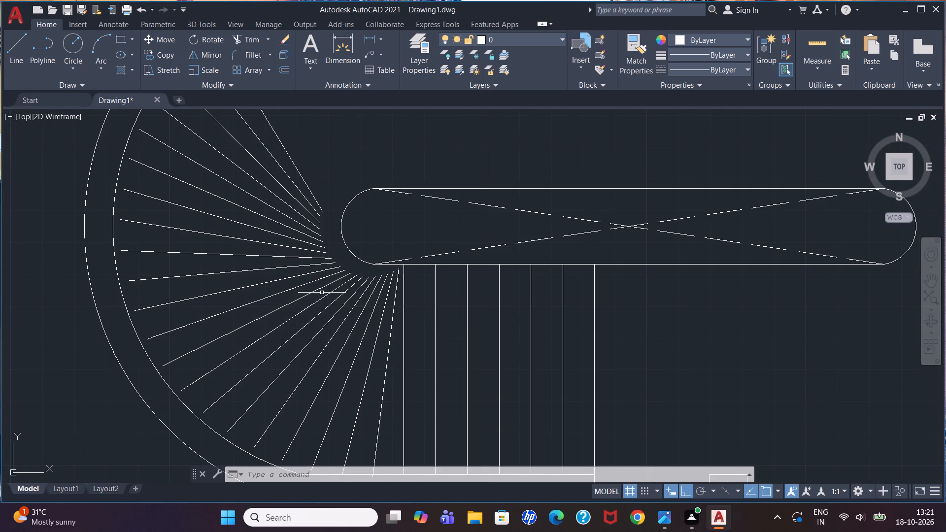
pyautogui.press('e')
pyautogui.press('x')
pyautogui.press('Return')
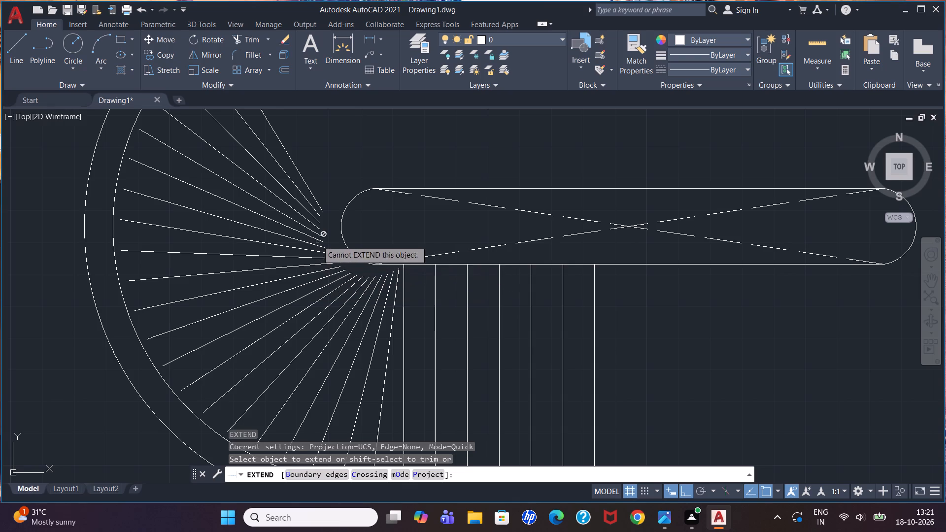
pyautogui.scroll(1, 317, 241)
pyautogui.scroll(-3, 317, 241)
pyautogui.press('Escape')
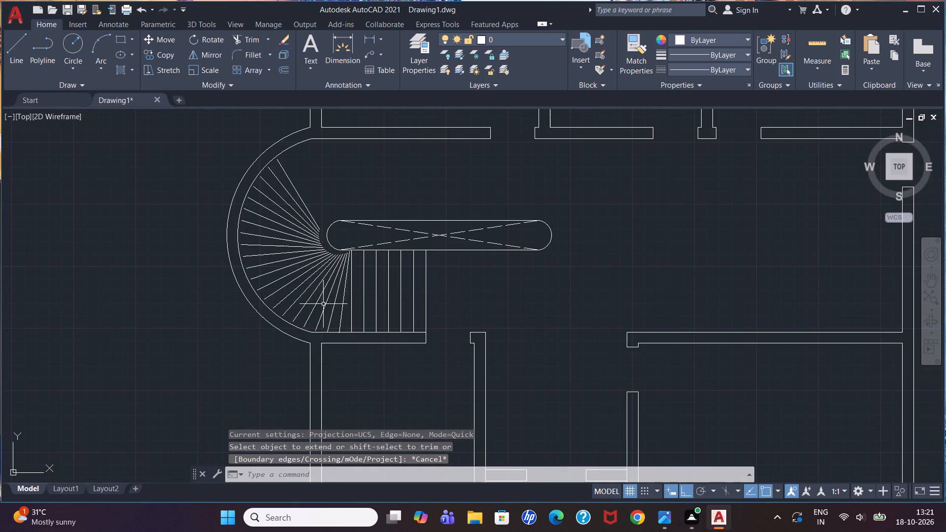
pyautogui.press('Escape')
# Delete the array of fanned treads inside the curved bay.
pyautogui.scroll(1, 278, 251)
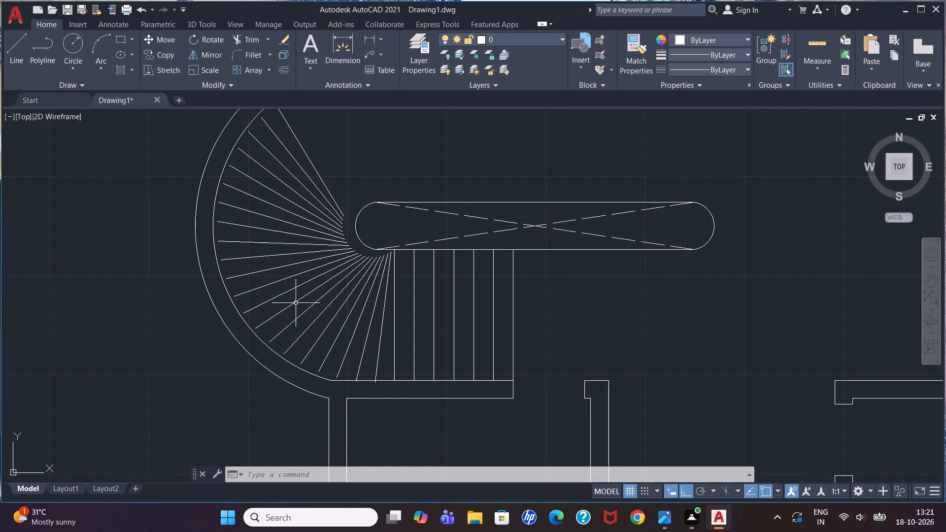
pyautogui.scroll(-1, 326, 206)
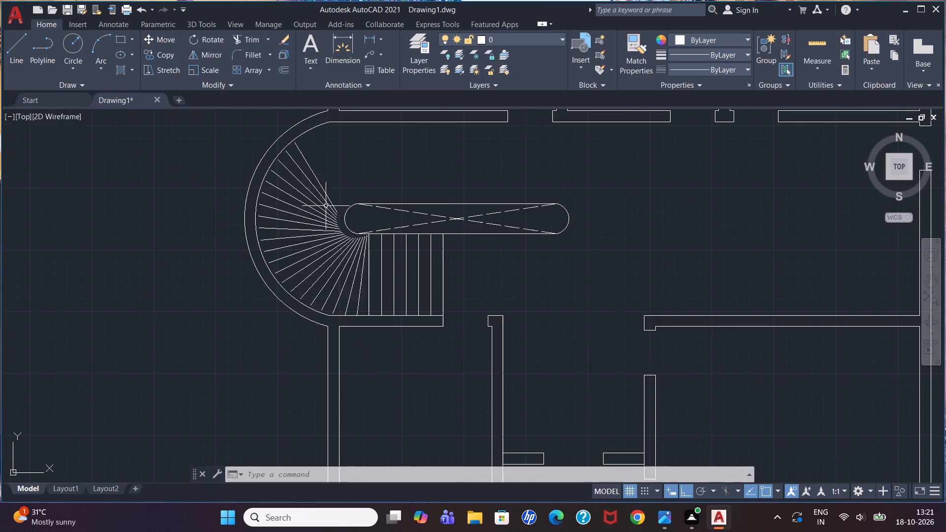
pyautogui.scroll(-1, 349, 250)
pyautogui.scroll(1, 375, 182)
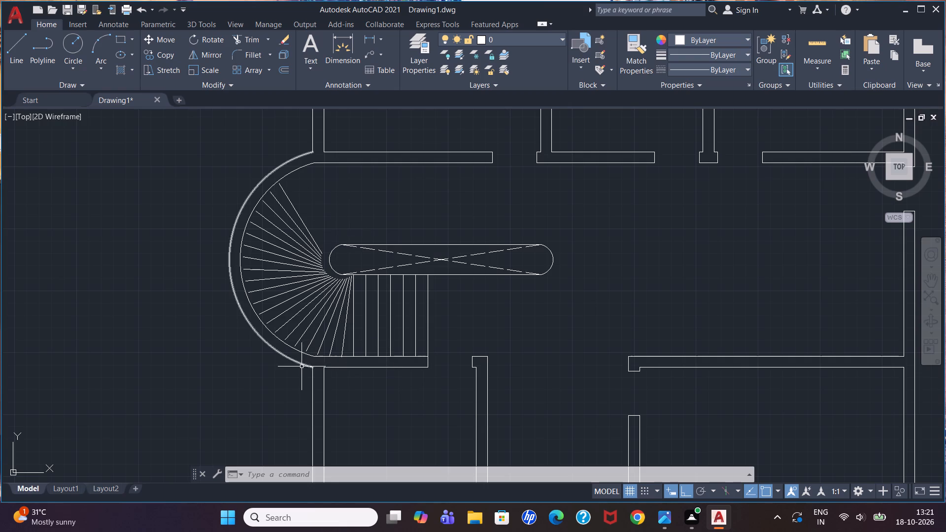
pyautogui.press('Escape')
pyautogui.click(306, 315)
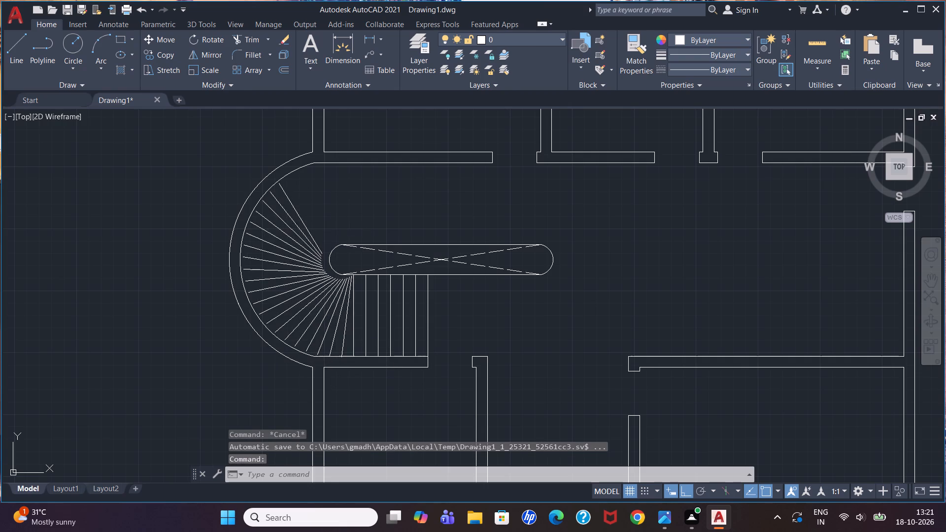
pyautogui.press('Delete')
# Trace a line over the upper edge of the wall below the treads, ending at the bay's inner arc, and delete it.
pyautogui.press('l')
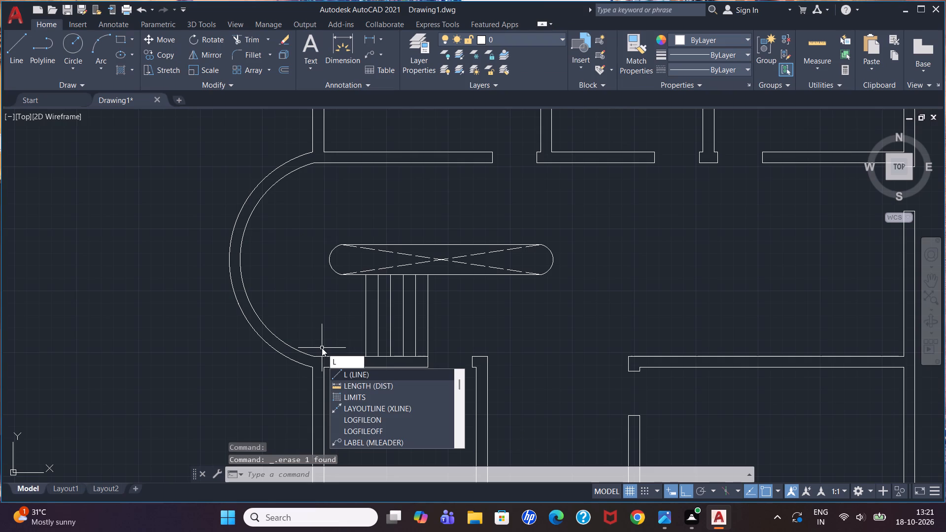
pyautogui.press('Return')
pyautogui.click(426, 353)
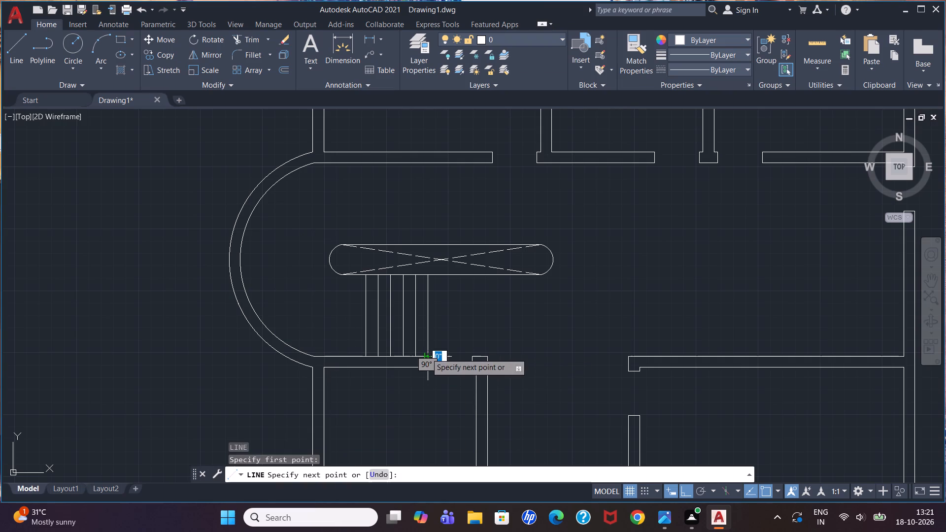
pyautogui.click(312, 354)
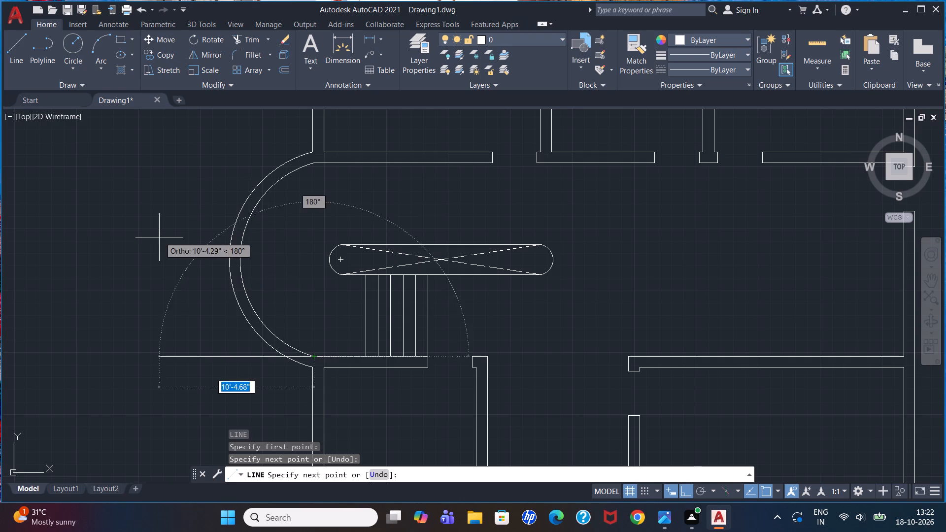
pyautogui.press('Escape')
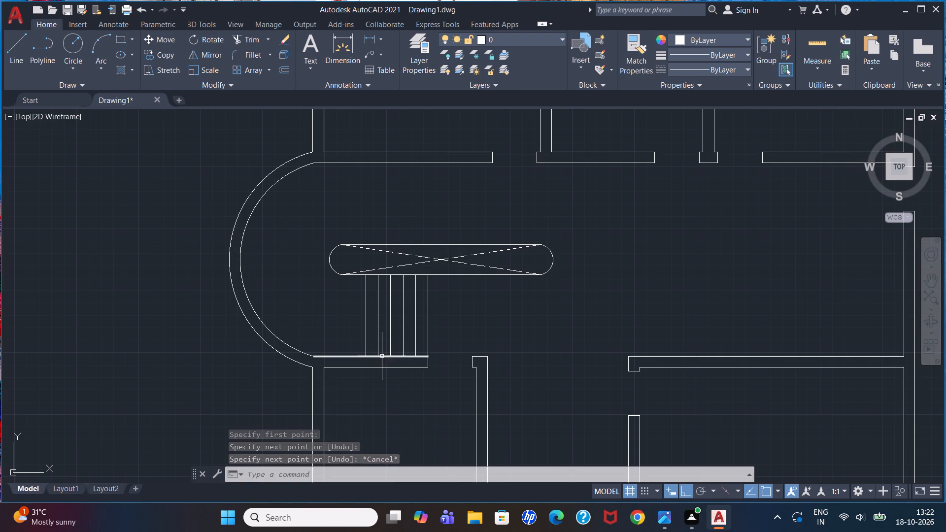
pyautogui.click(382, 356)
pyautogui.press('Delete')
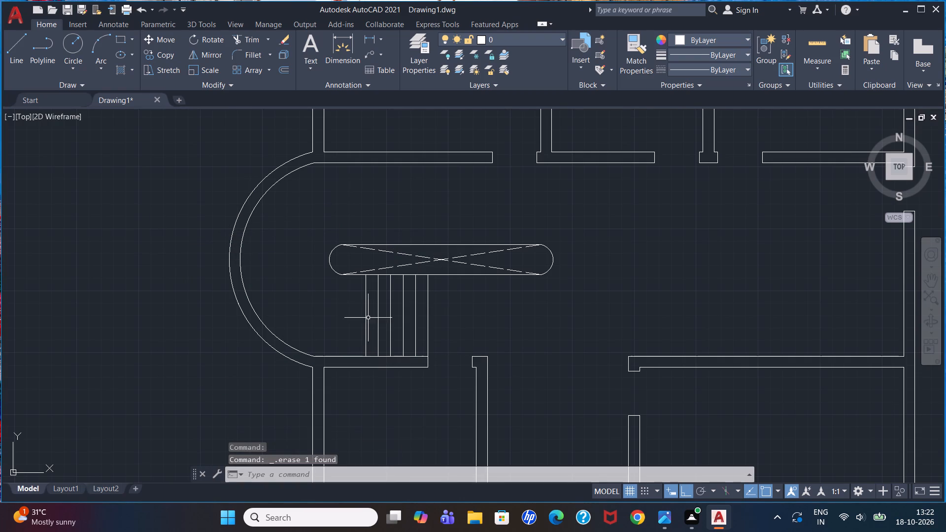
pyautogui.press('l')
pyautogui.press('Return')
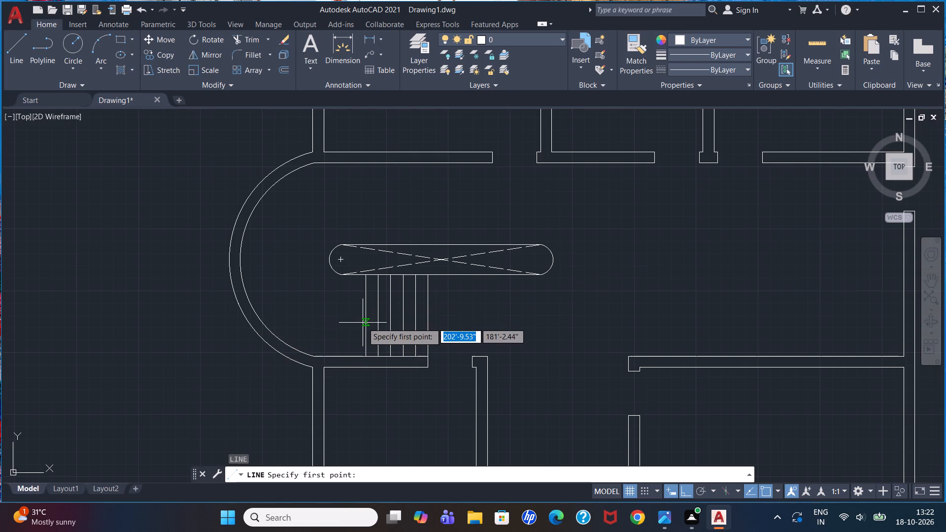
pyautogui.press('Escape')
# Offset the tread nearest the curved bay by 10" toward the bay, twice in succession, to add two more treads.
pyautogui.press('o')
pyautogui.press('Return')
pyautogui.write('10"')
pyautogui.press('Return')
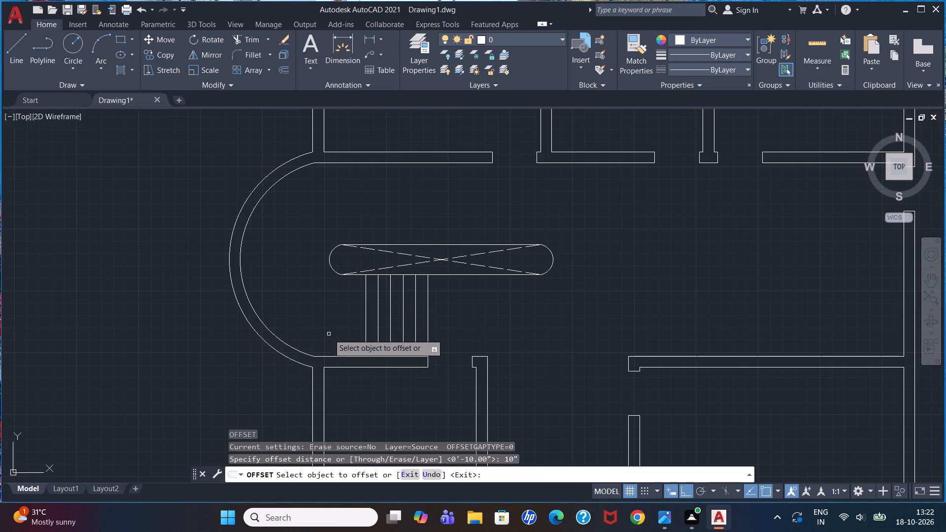
pyautogui.click(366, 324)
pyautogui.click(352, 330)
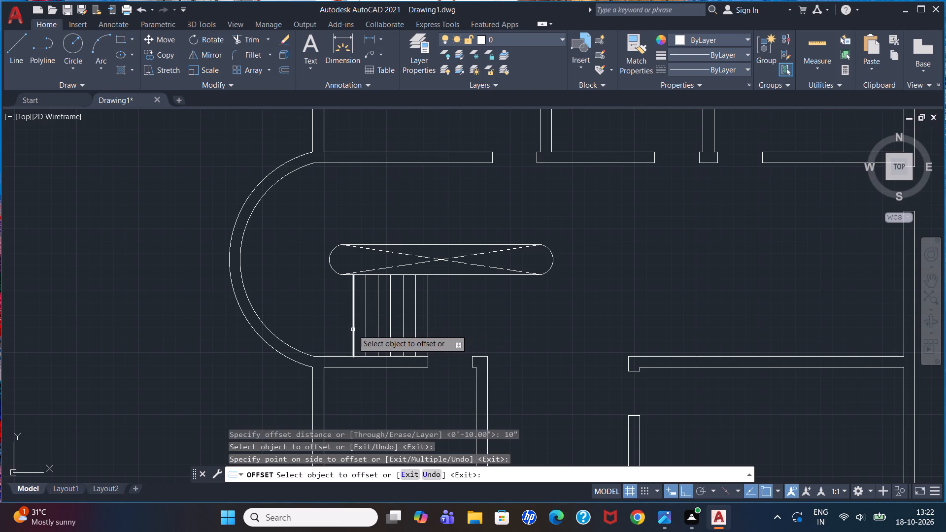
pyautogui.click(354, 330)
pyautogui.click(328, 332)
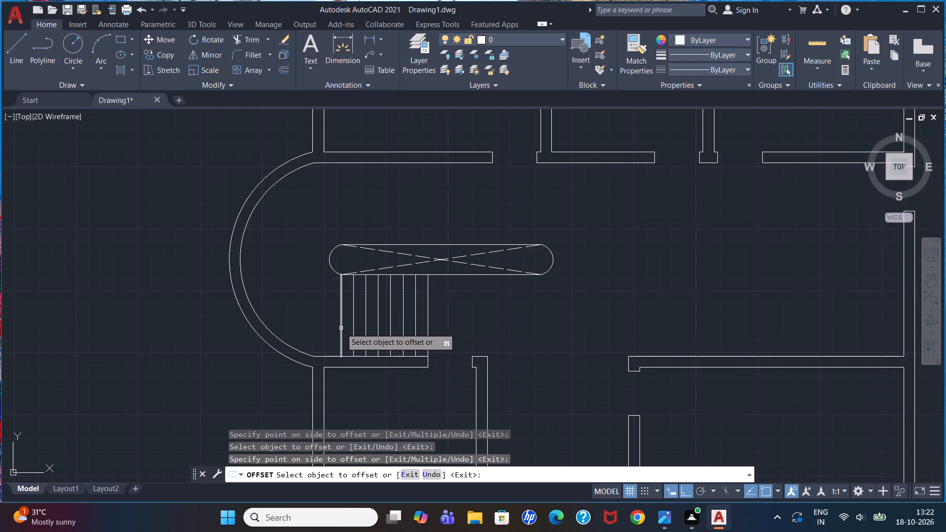
pyautogui.click(341, 328)
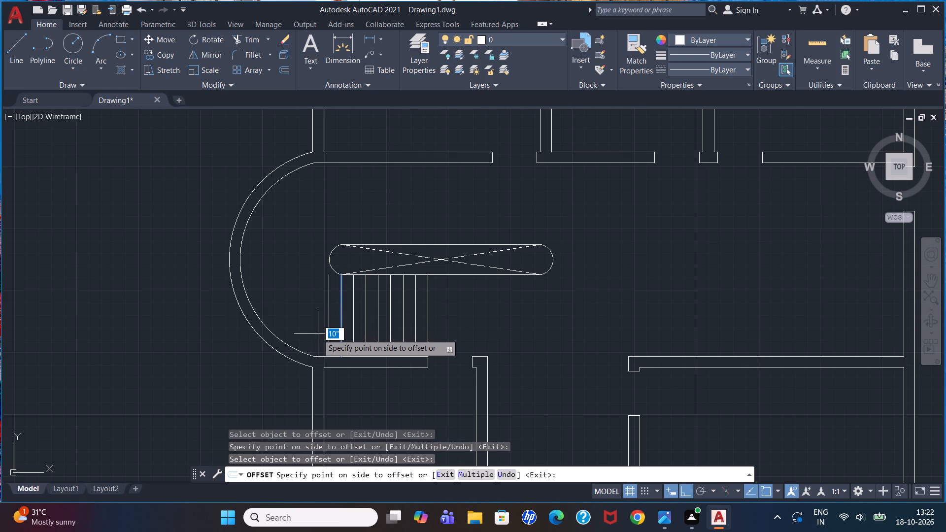
pyautogui.press('Escape')
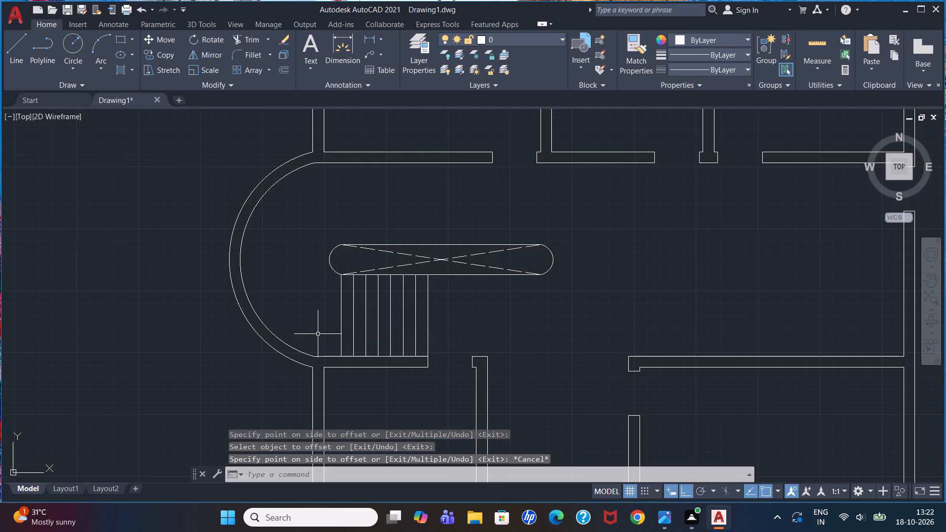
# With Ortho off, draw a tread line about 5'-11" long from the lower curve of the slot's bay-side end to the wall below.
pyautogui.press('l')
pyautogui.press('Return')
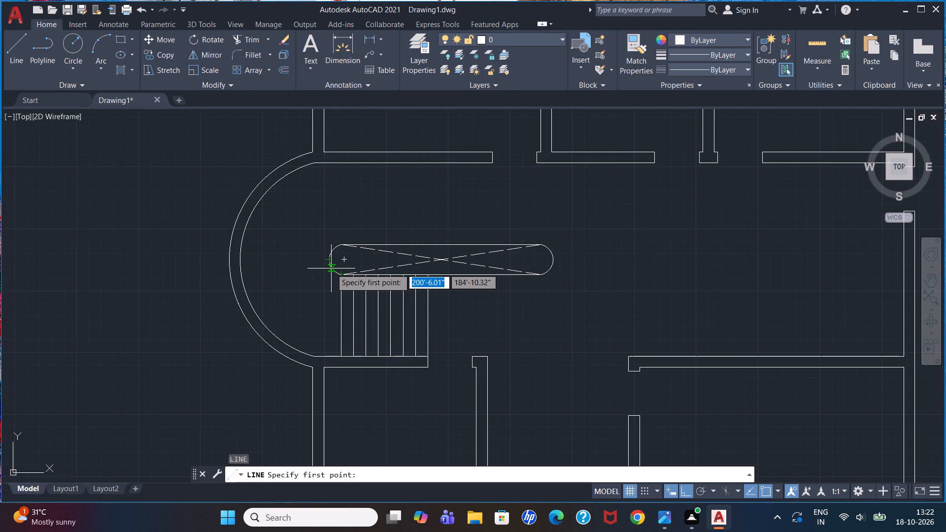
pyautogui.click(331, 268)
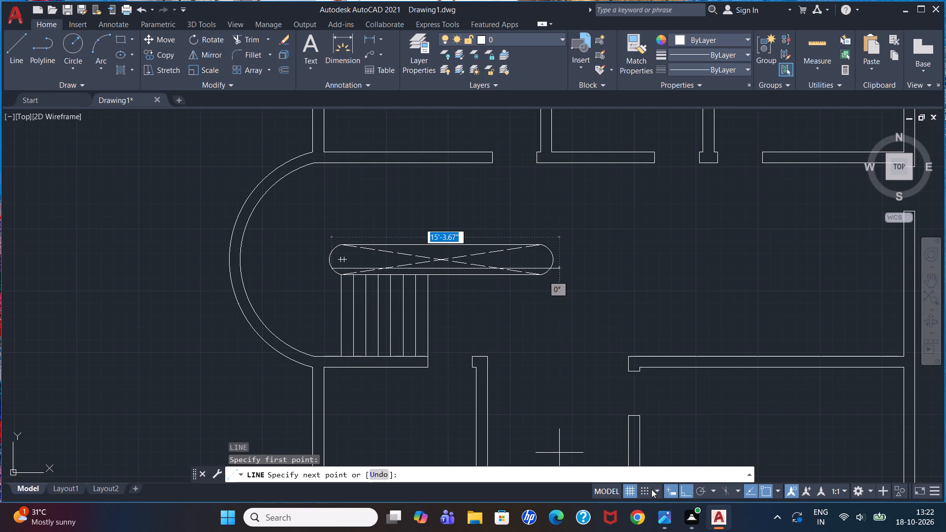
pyautogui.click(684, 488)
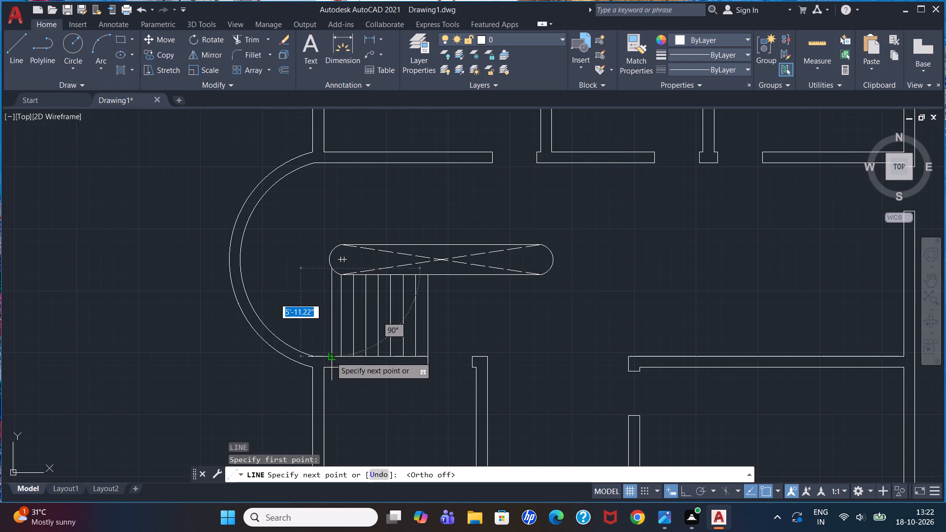
pyautogui.click(331, 357)
pyautogui.press('Escape')
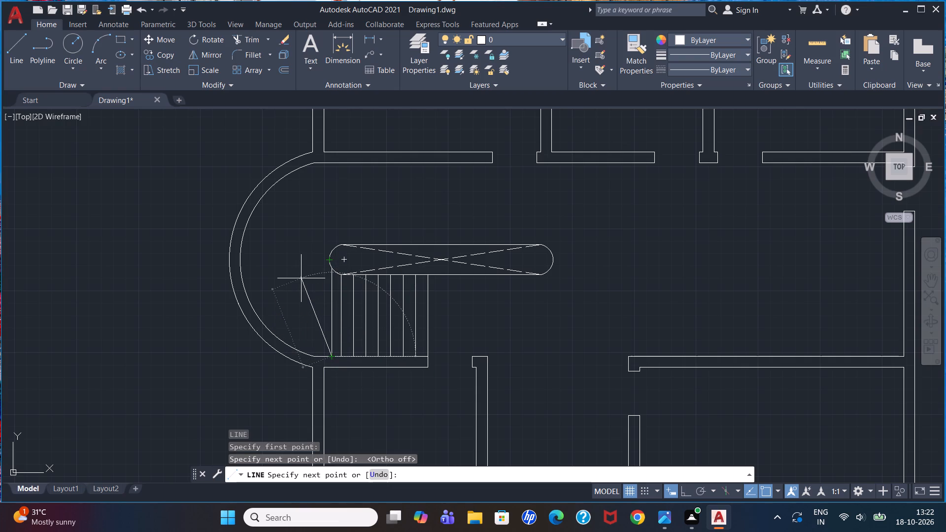
# Draw a slanted tread line from the midpoint of the slot's bay-side rounded end to the lower part of the bay's inner arc.
pyautogui.press('Return')
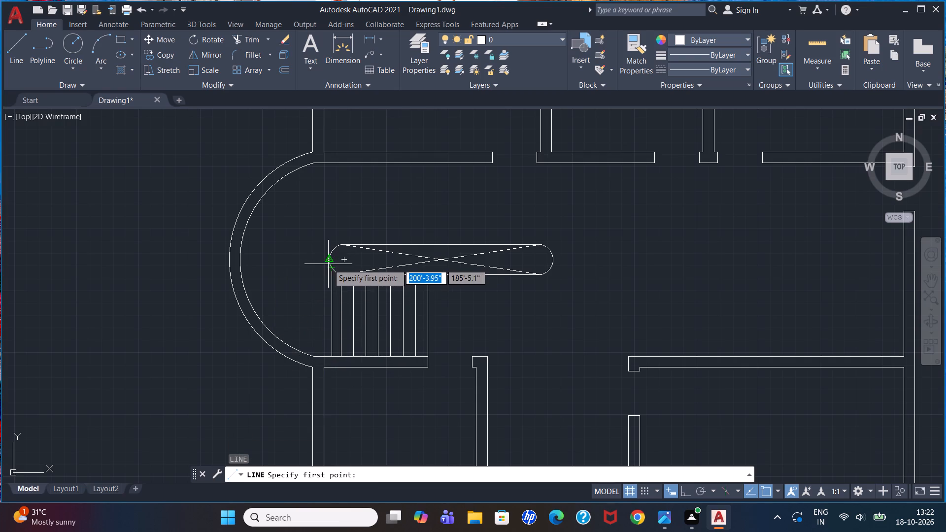
pyautogui.click(327, 261)
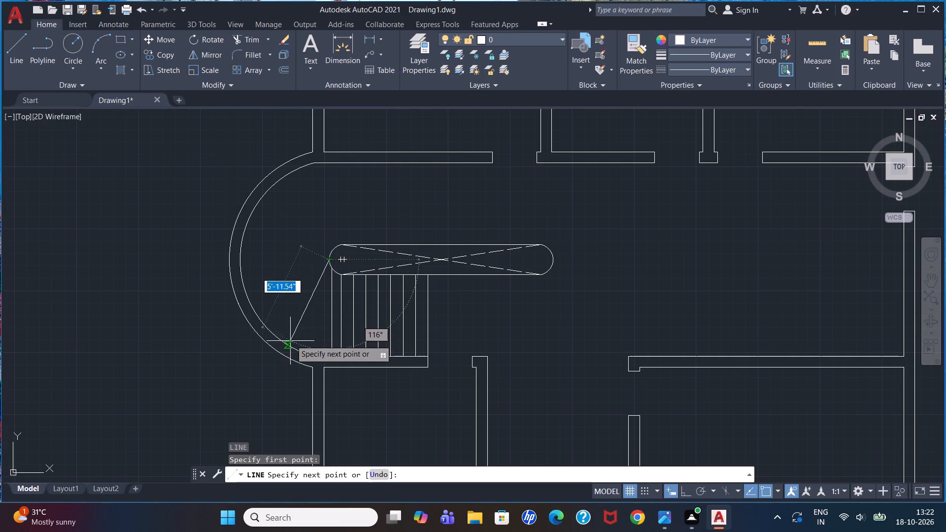
pyautogui.click(286, 345)
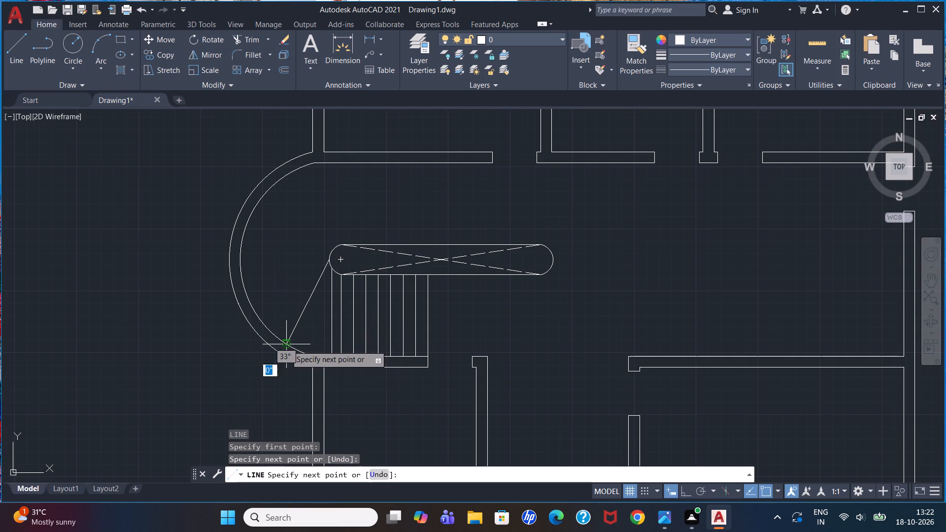
pyautogui.press('Escape')
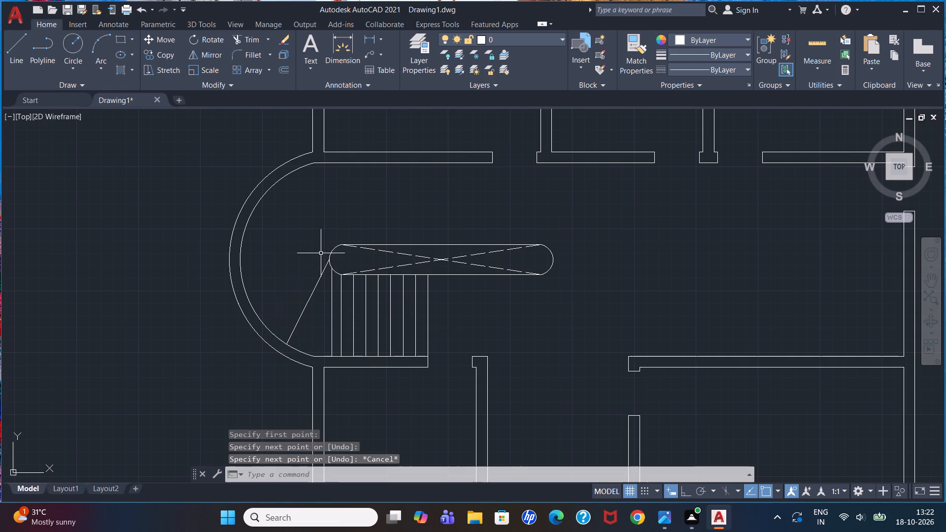
# Delete the vertical tread that meets the curve of the slot's bay-side rounded end.
pyautogui.scroll(1, 321, 253)
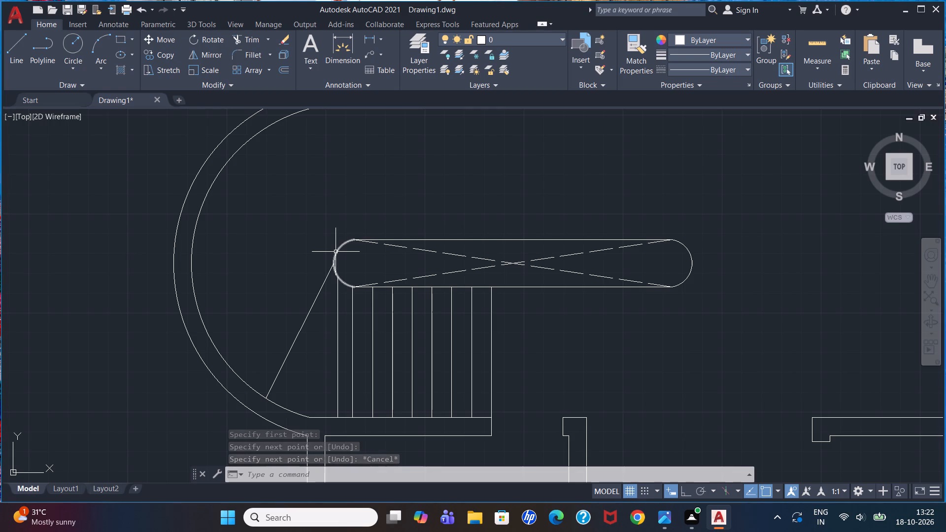
pyautogui.click(337, 343)
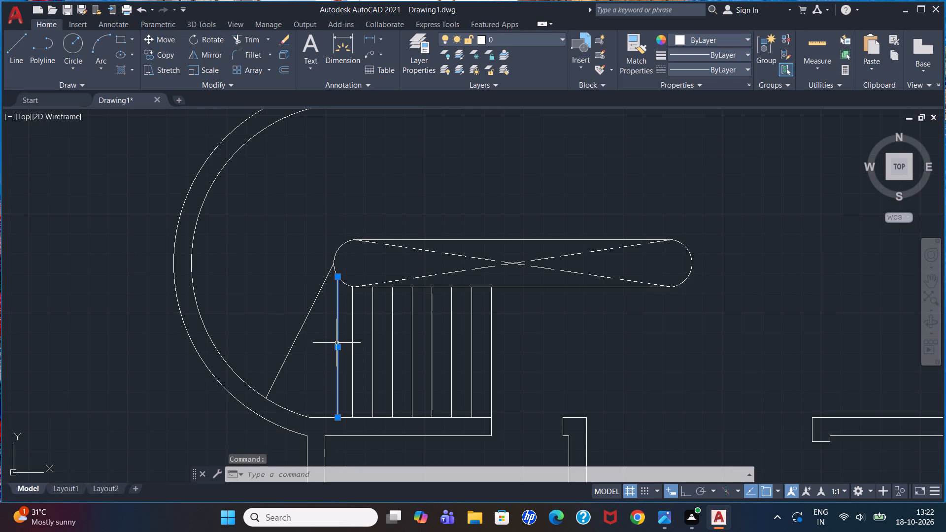
pyautogui.press('Delete')
# Draw a slanted tread line from the lower curve of the slot's bay-side end to the lower end of the bay's inner arc.
pyautogui.press('l')
pyautogui.press('Return')
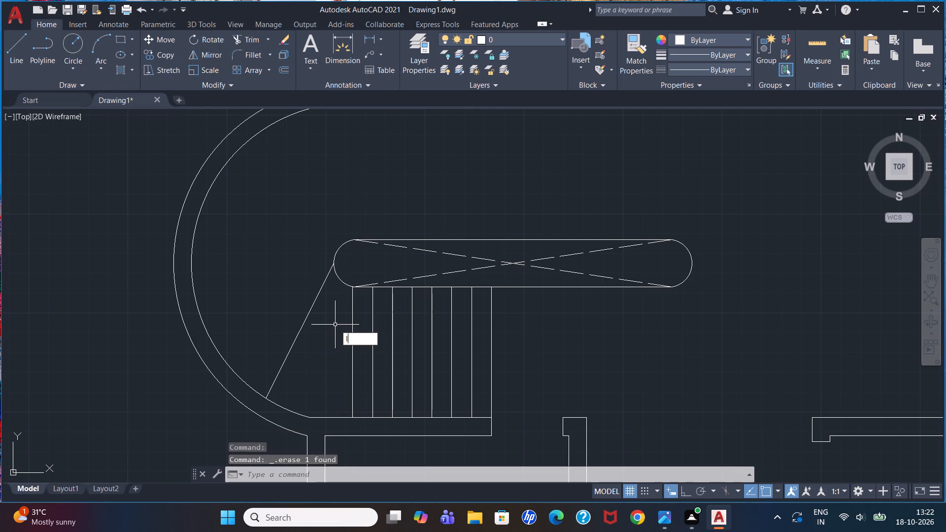
pyautogui.click(341, 283)
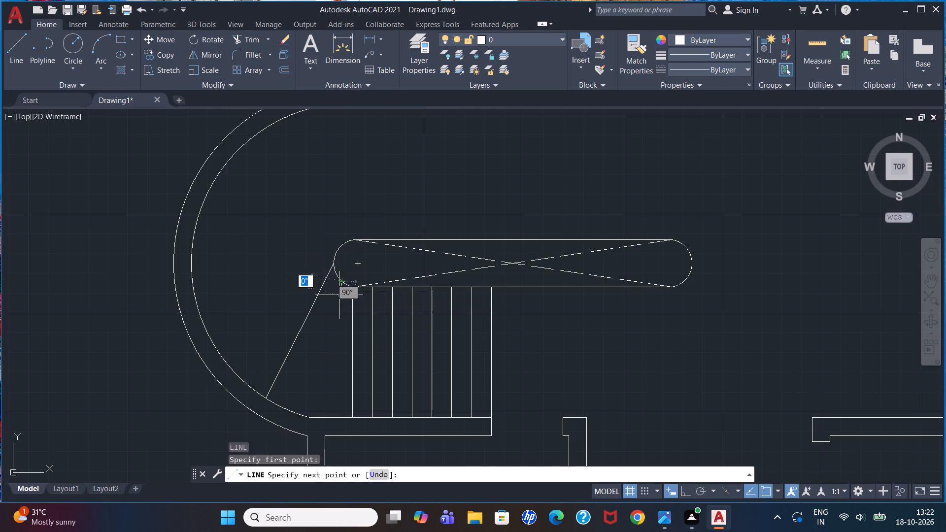
pyautogui.click(307, 416)
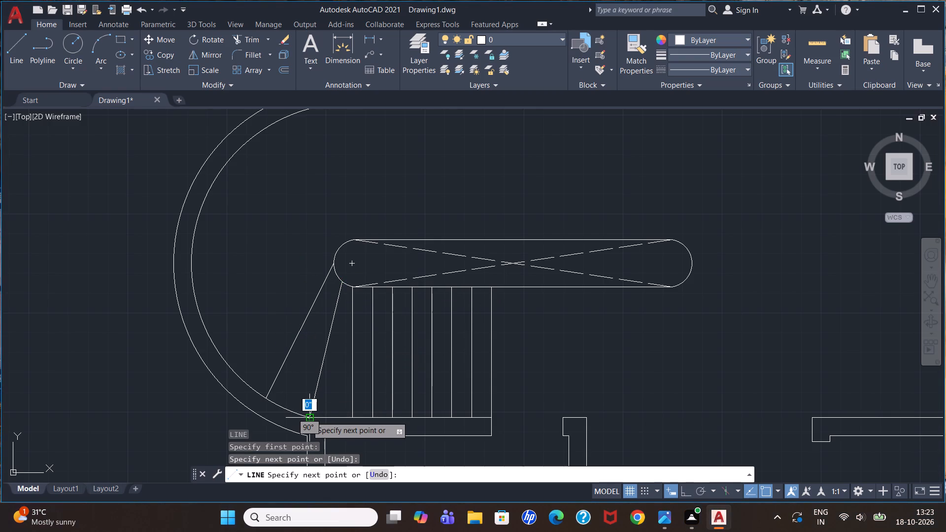
pyautogui.press('Escape')
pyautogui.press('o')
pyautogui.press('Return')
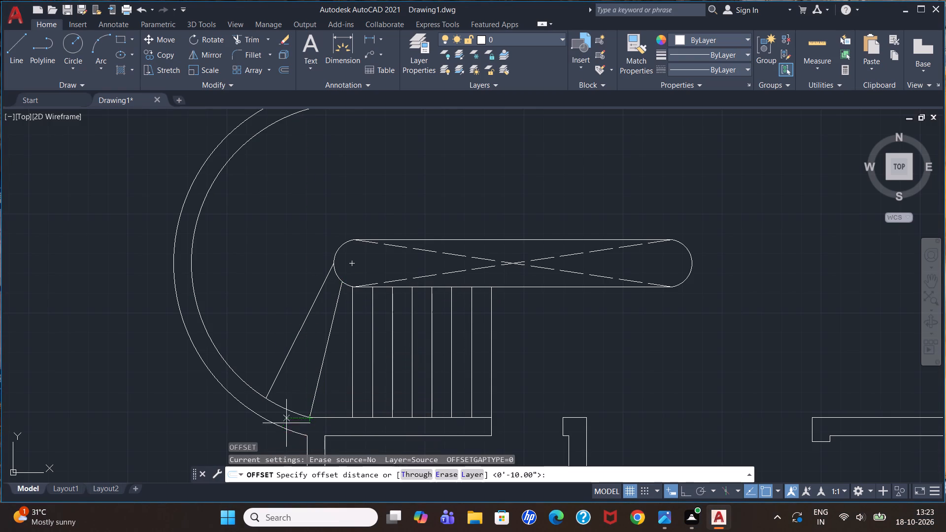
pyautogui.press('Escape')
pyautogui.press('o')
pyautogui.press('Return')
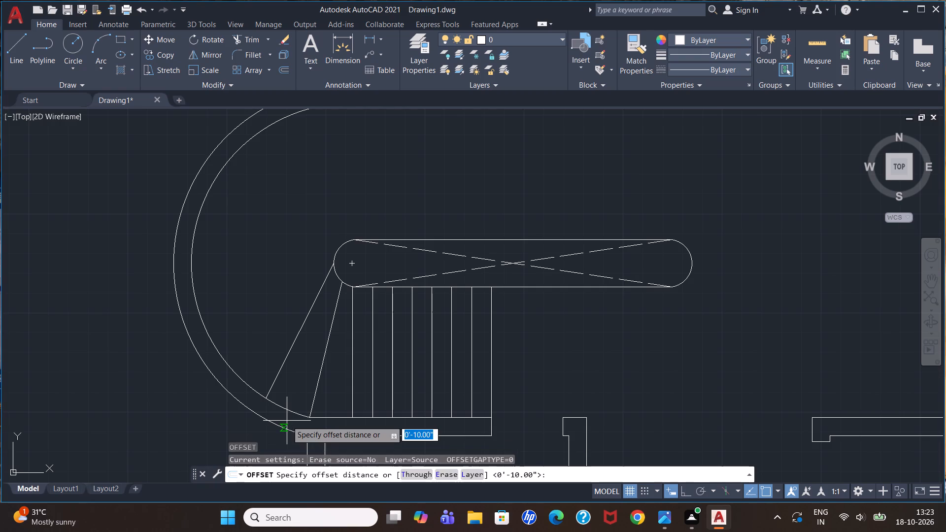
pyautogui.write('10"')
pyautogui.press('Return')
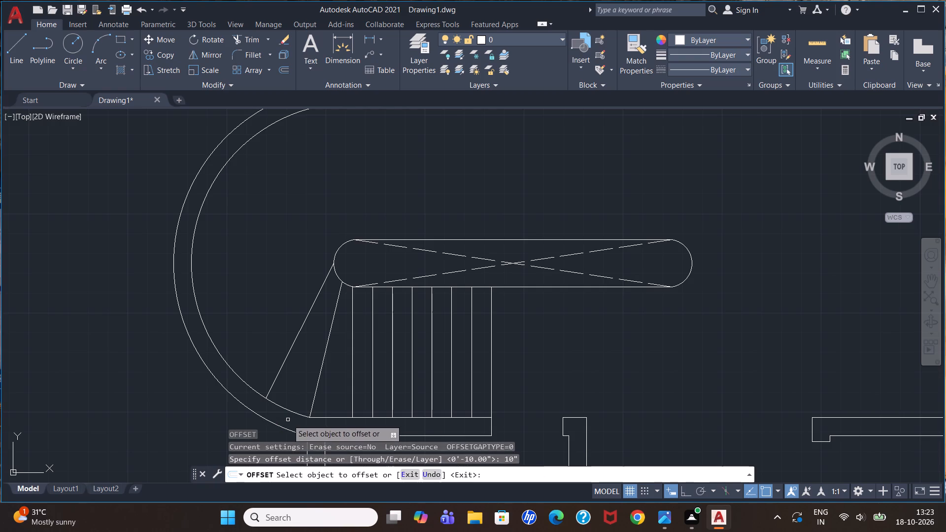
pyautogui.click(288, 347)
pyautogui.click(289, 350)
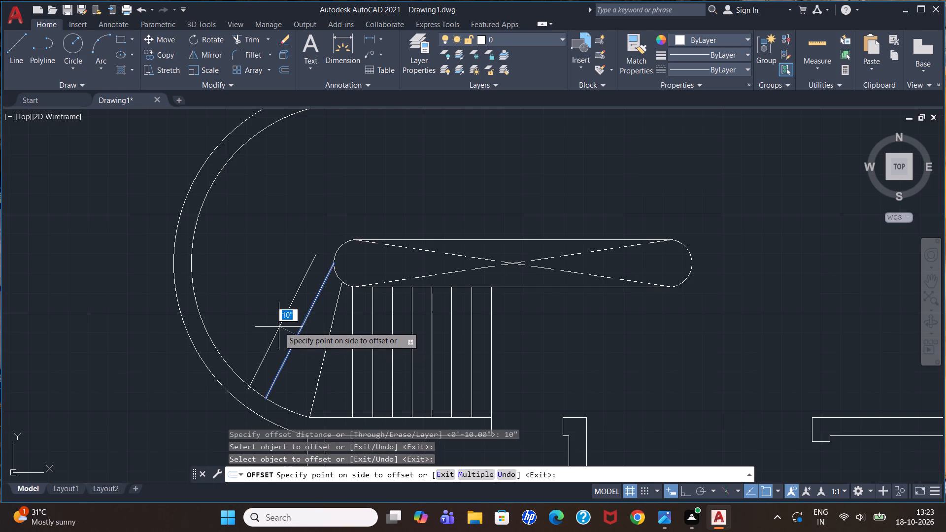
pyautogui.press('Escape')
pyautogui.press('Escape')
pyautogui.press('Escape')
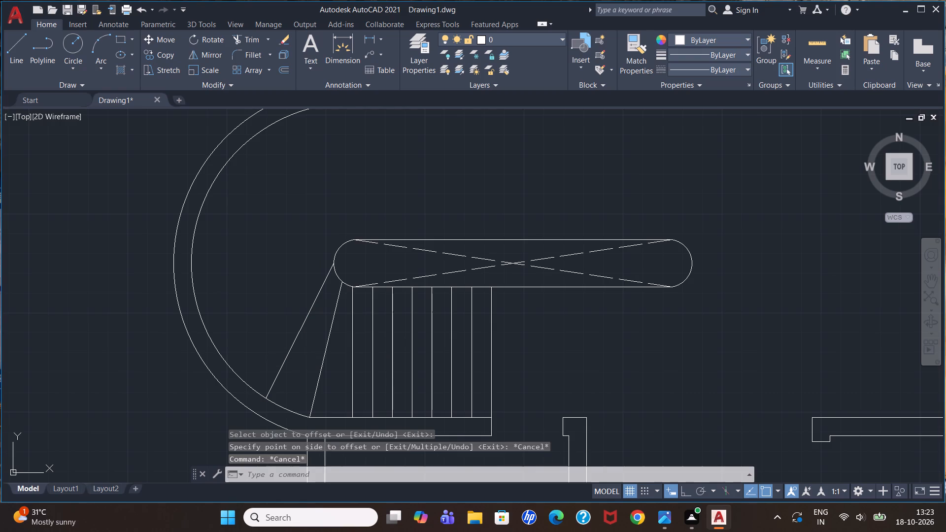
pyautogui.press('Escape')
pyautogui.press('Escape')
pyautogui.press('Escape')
# Draw a winder tread line from just above the midpoint of the slot's bay-side end to the lower-left part of the bay's inner arc.
pyautogui.press('l')
pyautogui.press('Return')
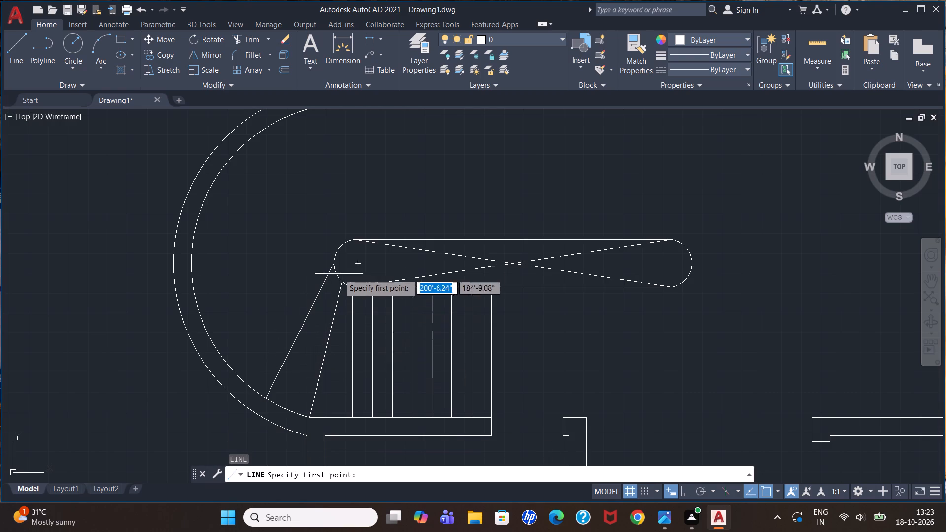
pyautogui.click(335, 257)
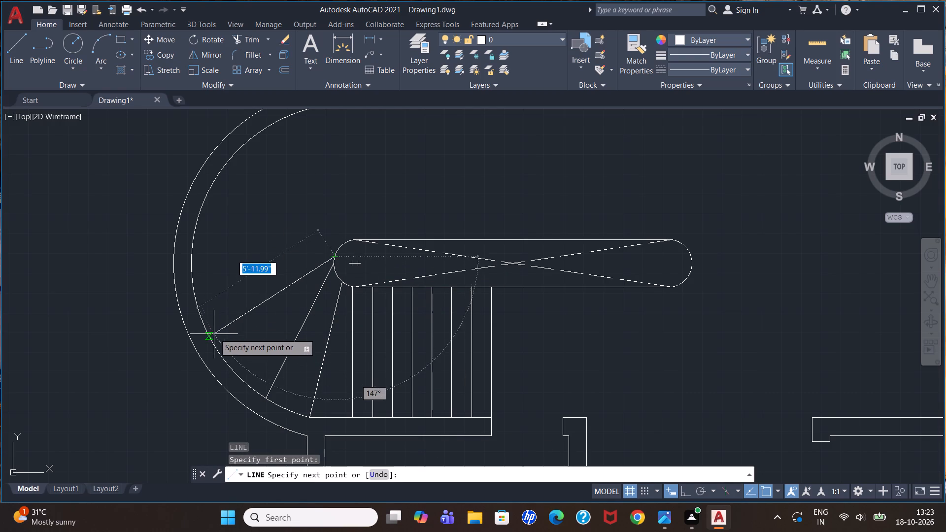
pyautogui.click(216, 354)
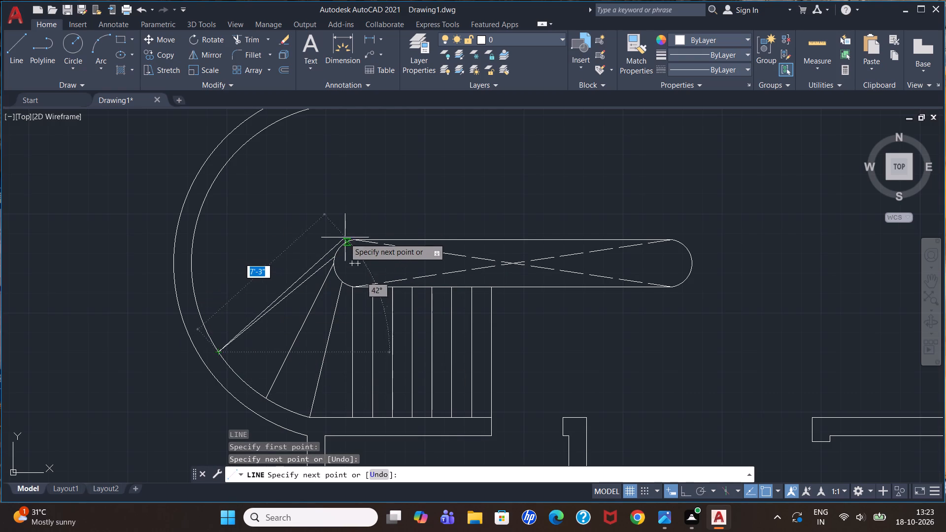
pyautogui.press('Escape')
# Draw a nearly horizontal winder tread line from the upper curve of the slot's bay-side end to the midpoint of the bay's inner arc.
pyautogui.press('l')
pyautogui.press('Return')
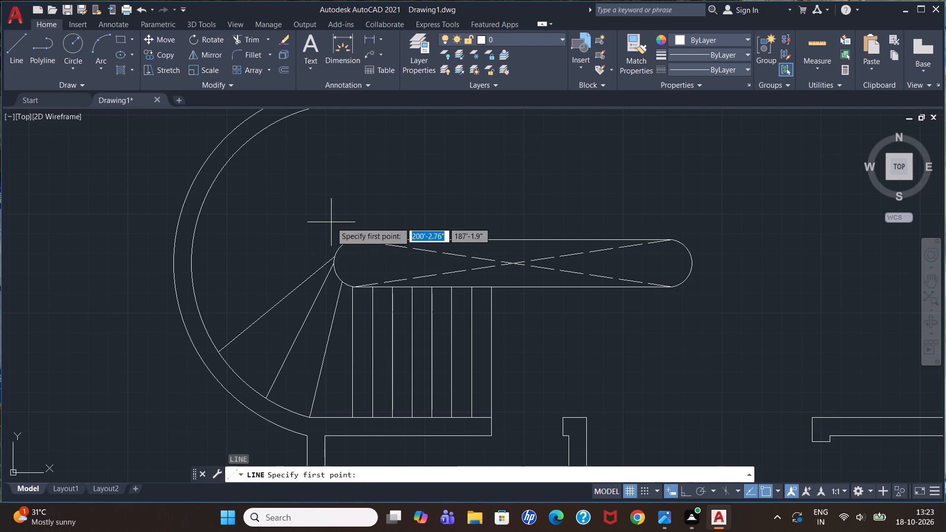
pyautogui.click(338, 244)
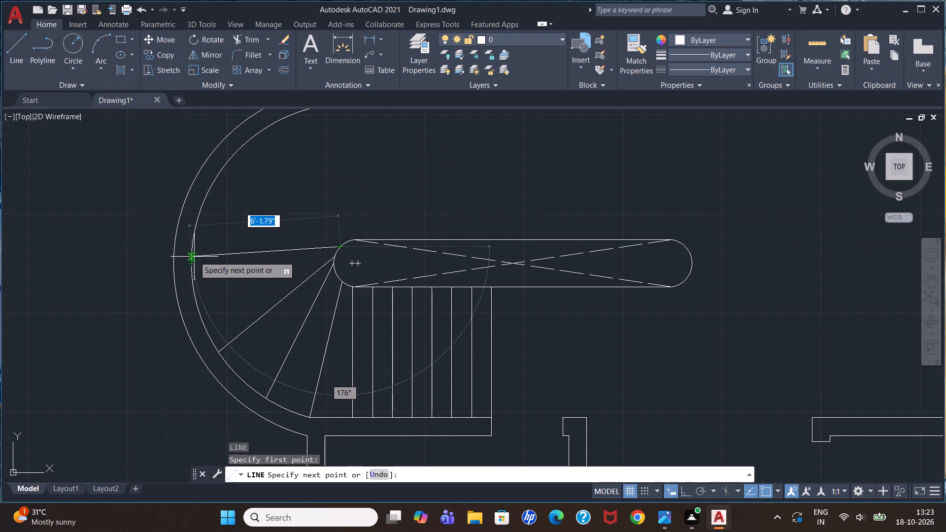
pyautogui.click(193, 262)
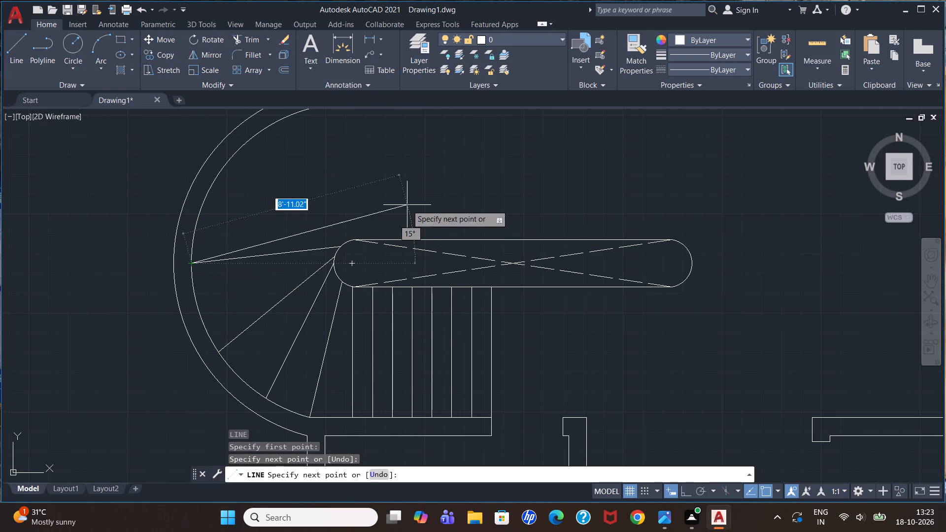
pyautogui.scroll(1, 365, 235)
pyautogui.press('Escape')
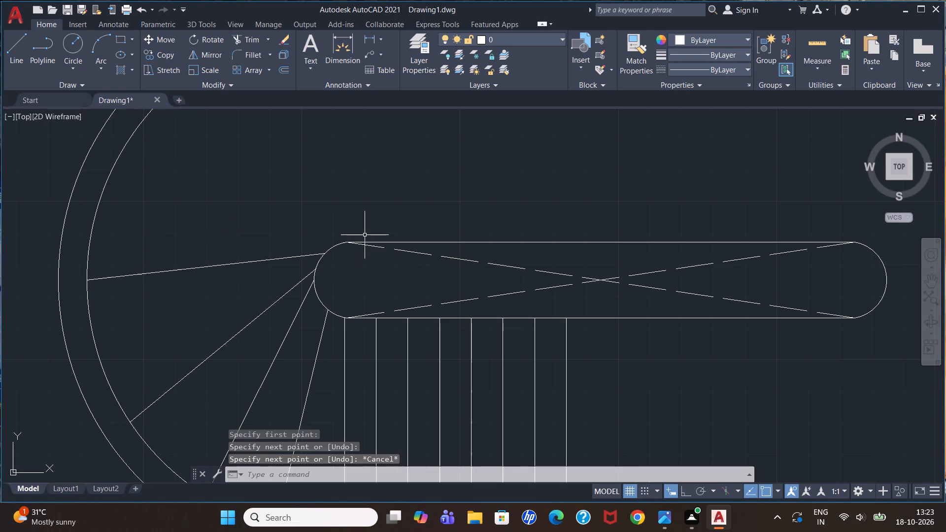
# Draw a winder tread line about 6'-3" long from near the top of the slot's bay-side curve to the upper-left part of the inner arc.
pyautogui.press('l')
pyautogui.press('Return')
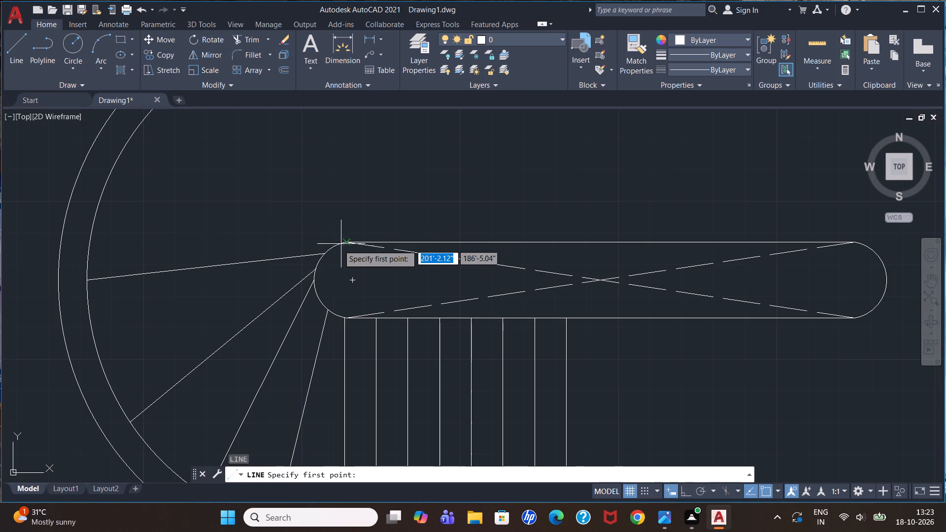
pyautogui.click(338, 243)
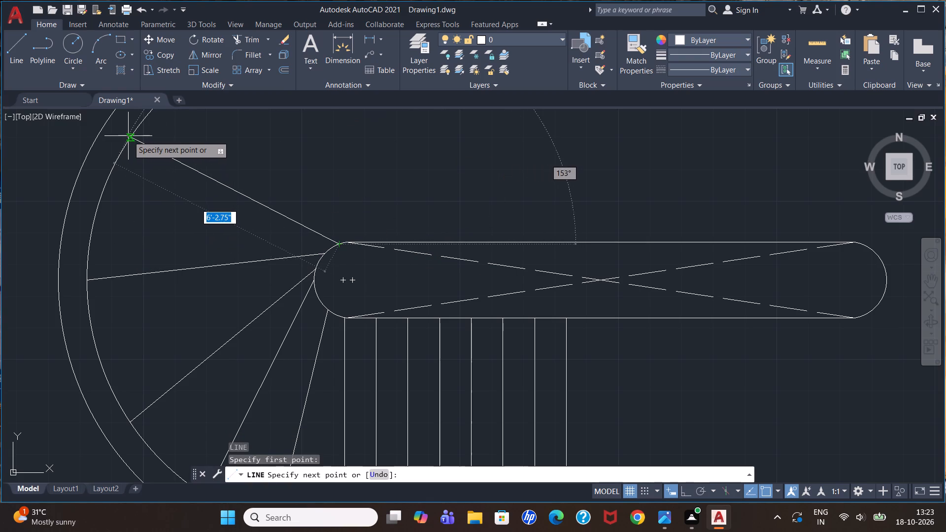
pyautogui.click(130, 137)
pyautogui.scroll(-3, 163, 198)
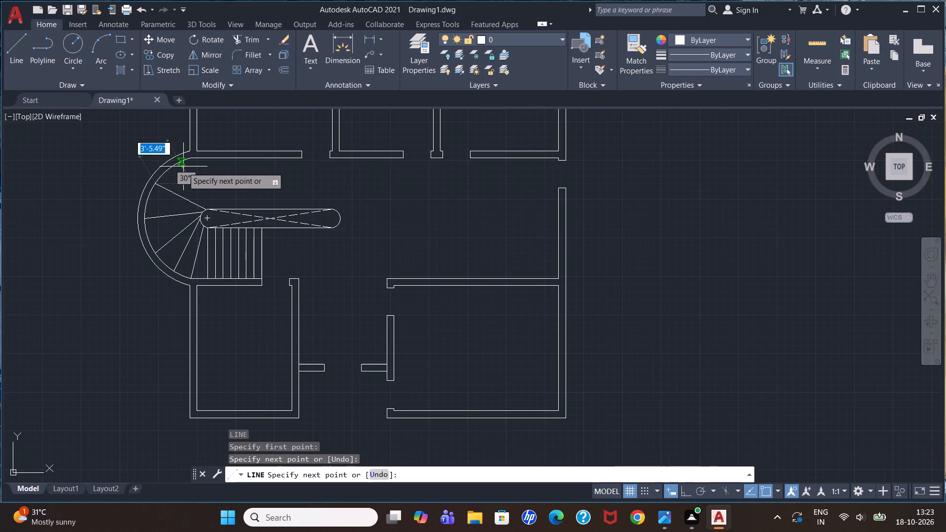
pyautogui.press('Escape')
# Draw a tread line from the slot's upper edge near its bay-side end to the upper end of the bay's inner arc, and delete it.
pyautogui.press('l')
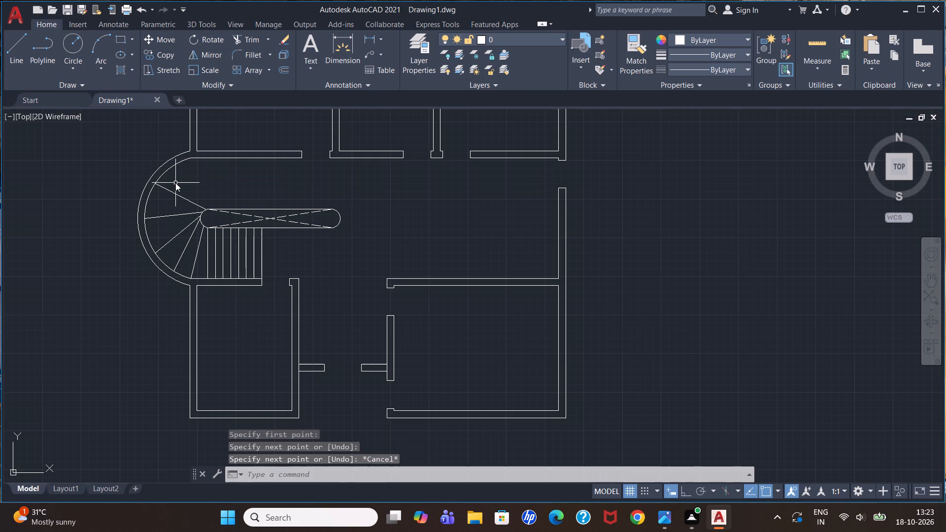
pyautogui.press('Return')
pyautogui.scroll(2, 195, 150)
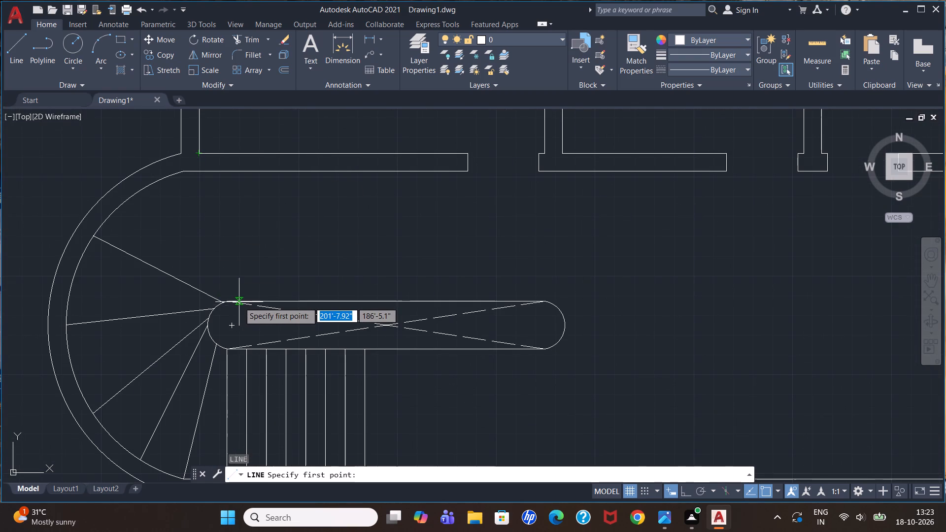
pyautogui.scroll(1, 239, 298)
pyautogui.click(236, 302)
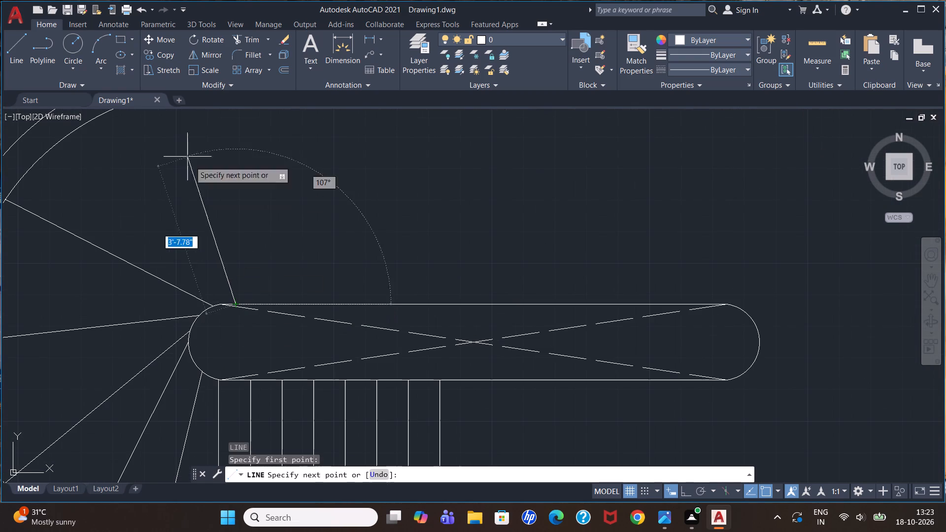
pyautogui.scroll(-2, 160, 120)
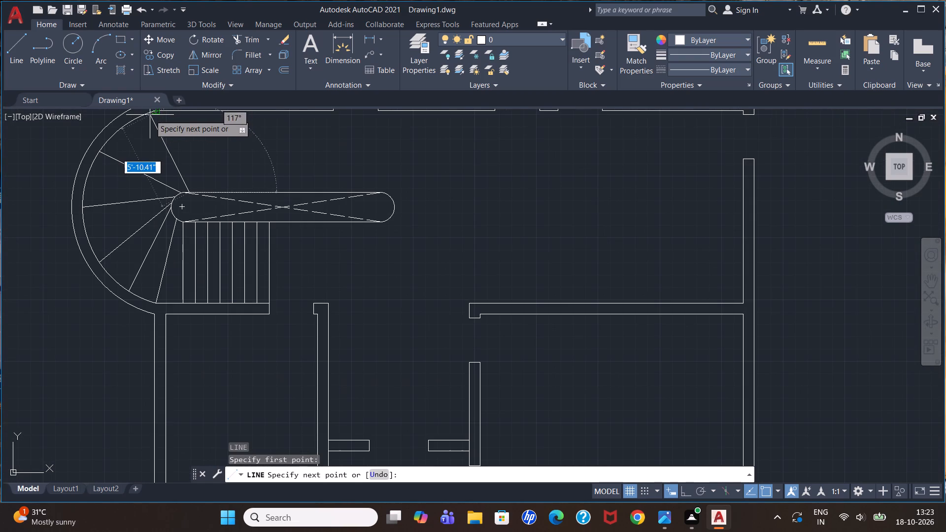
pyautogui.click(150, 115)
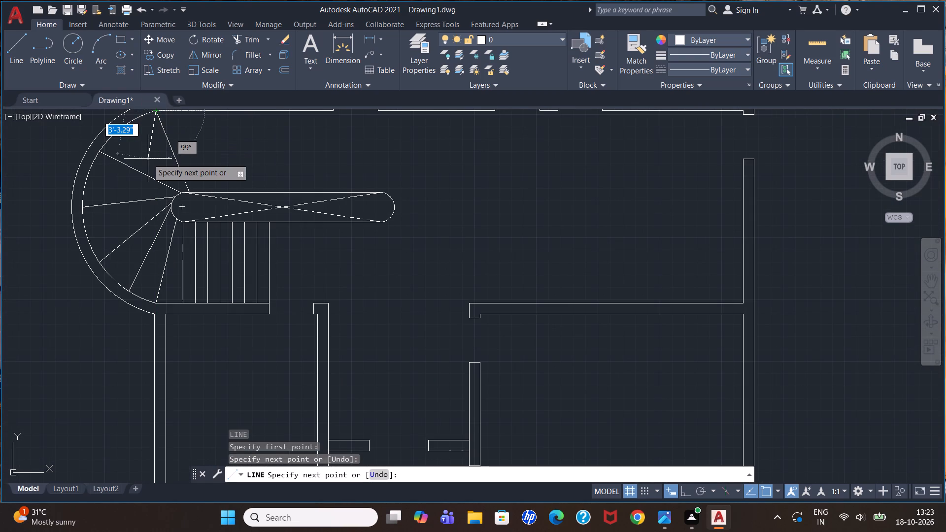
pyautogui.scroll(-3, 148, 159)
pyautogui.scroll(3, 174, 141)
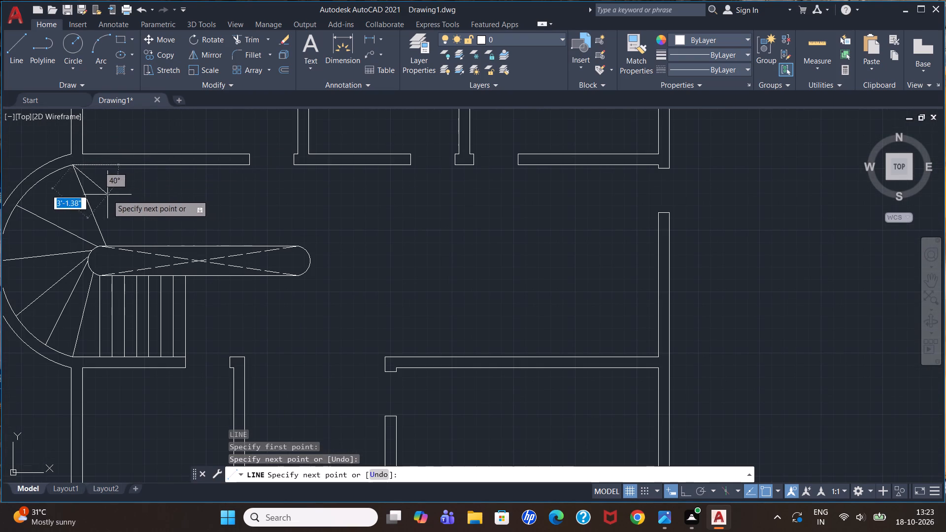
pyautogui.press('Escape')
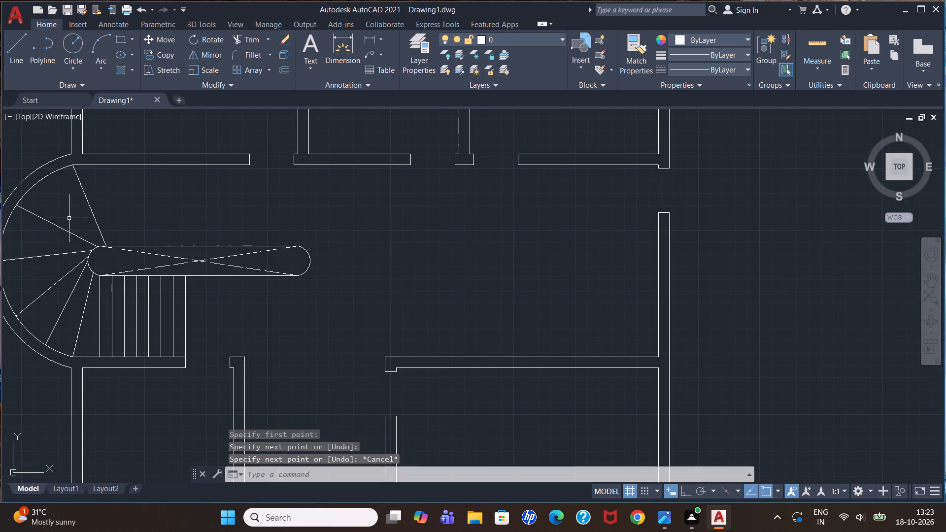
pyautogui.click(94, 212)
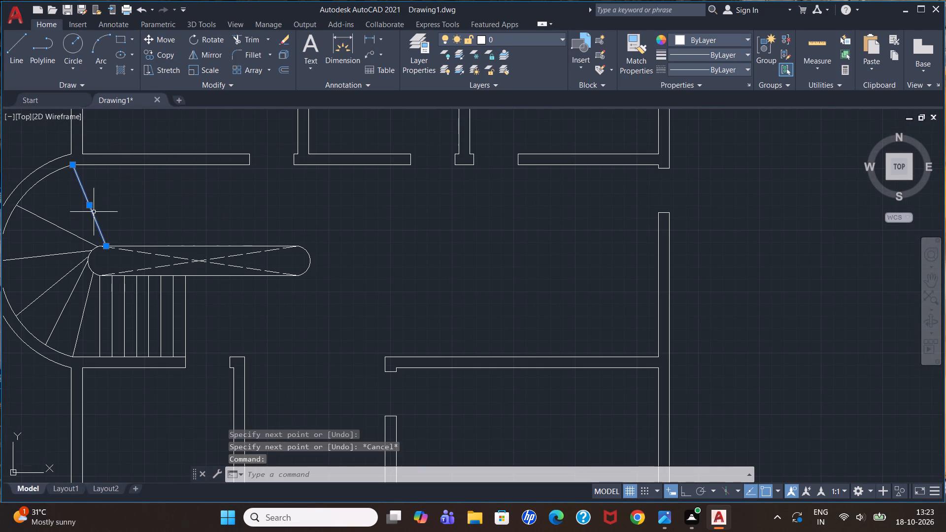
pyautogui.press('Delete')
# Draw a winder tread line about 5'-9" long from the bay-side endpoint of the slot's upper edge to the inner arc near its upper end.
pyautogui.press('l')
pyautogui.press('Return')
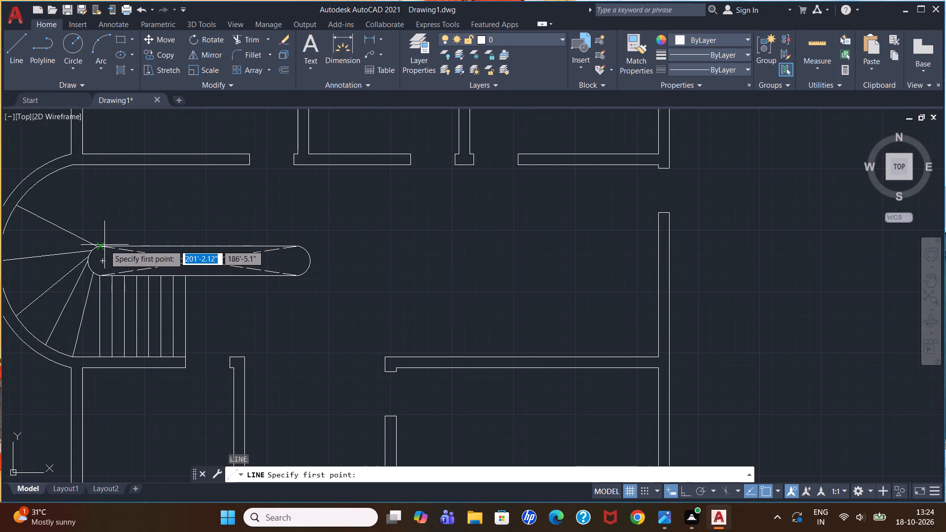
pyautogui.click(104, 245)
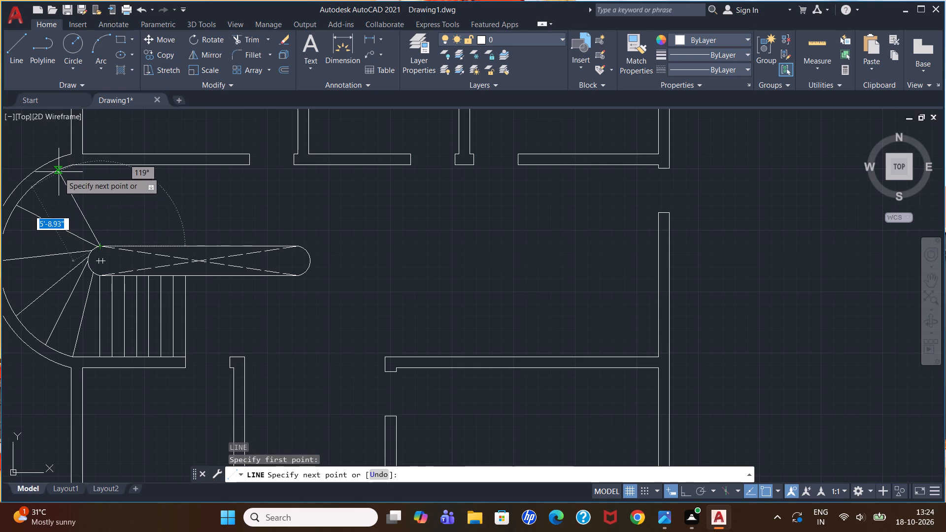
pyautogui.click(59, 171)
pyautogui.press('Escape')
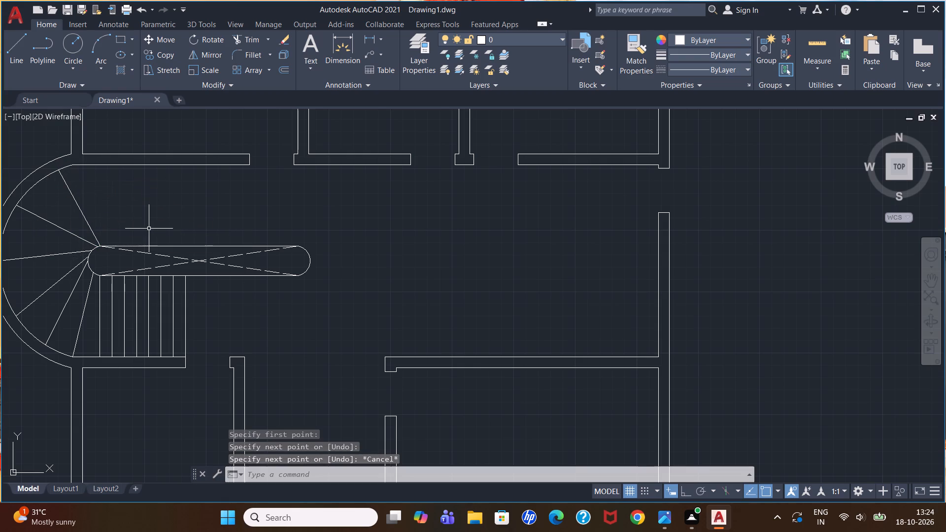
# Start a selection among the winder treads just below the slot's bay-side rounded end.
pyautogui.scroll(-2, 68, 174)
pyautogui.scroll(2, 45, 183)
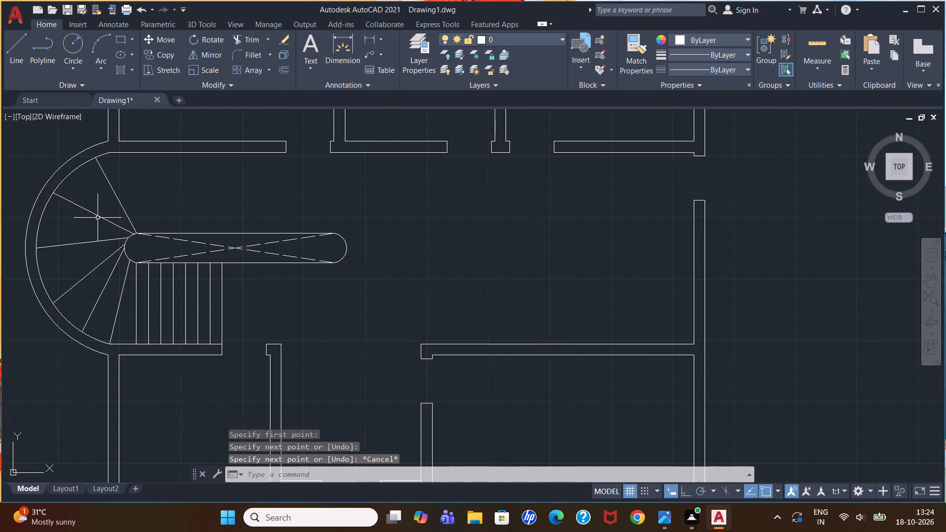
pyautogui.scroll(1, 98, 218)
pyautogui.click(128, 300)
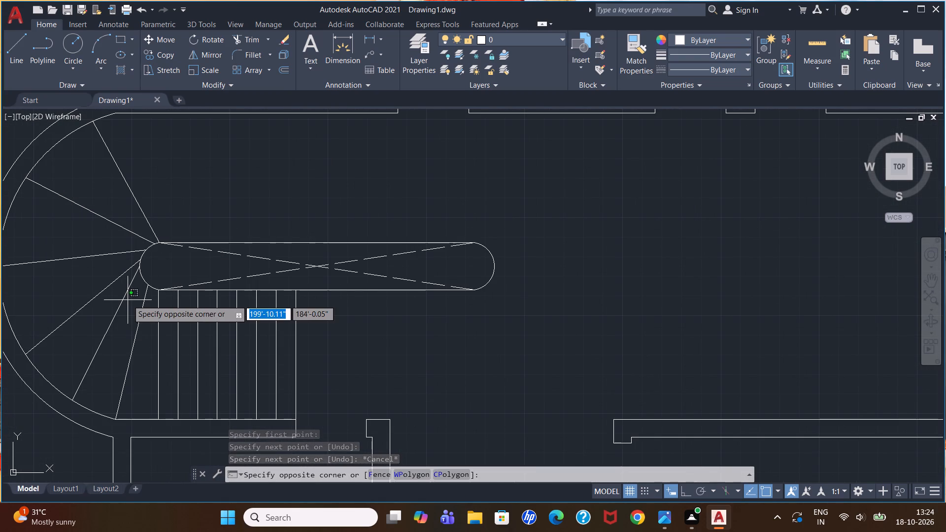
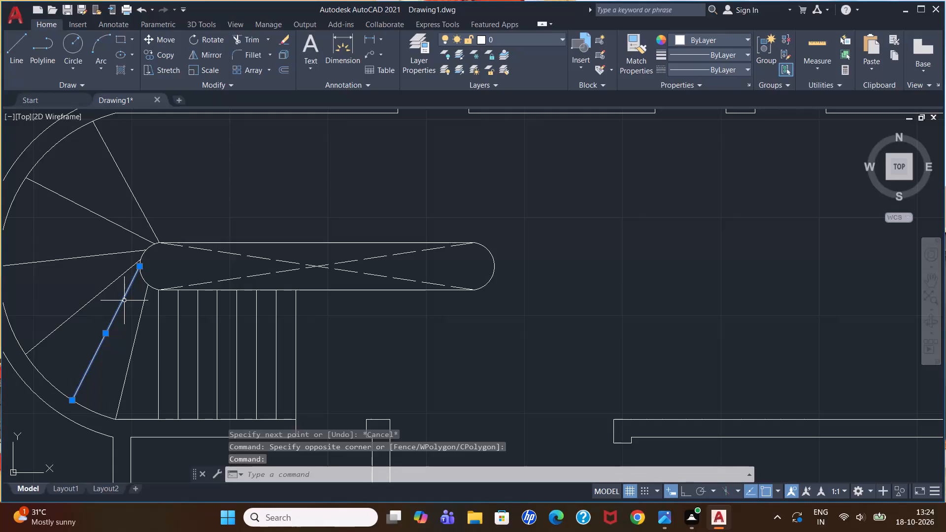
# Delete the two winder tread lines running from the slot's bay-side rounded end to the lower-left part of the inner arc.
pyautogui.press('Delete')
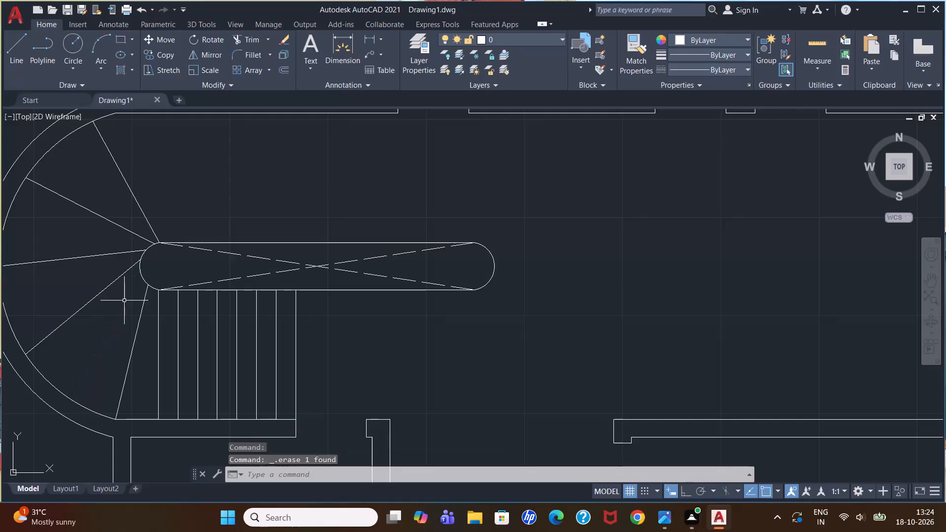
pyautogui.click(124, 273)
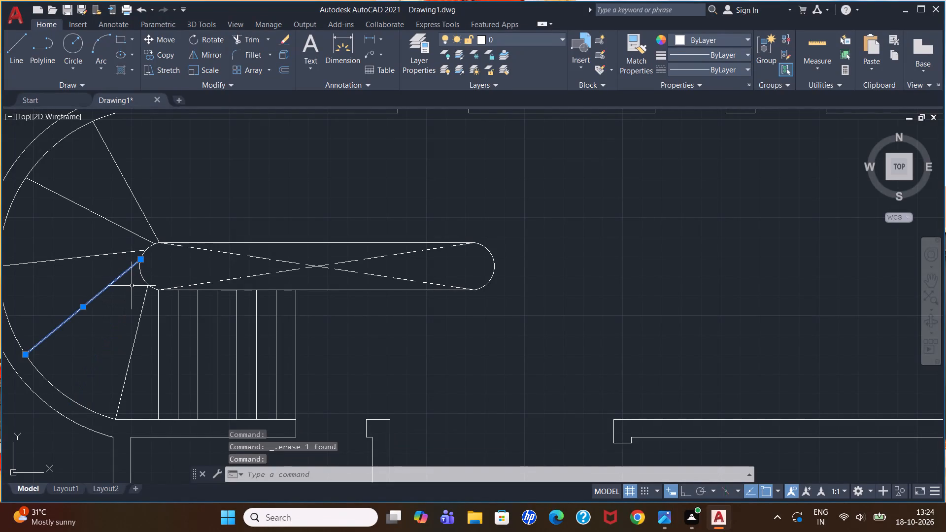
pyautogui.press('Delete')
# Draw a winder tread line about 6'-2" long from the middle of the slot's bay-side curve to the lower-left part of the inner arc.
pyautogui.scroll(1, 134, 273)
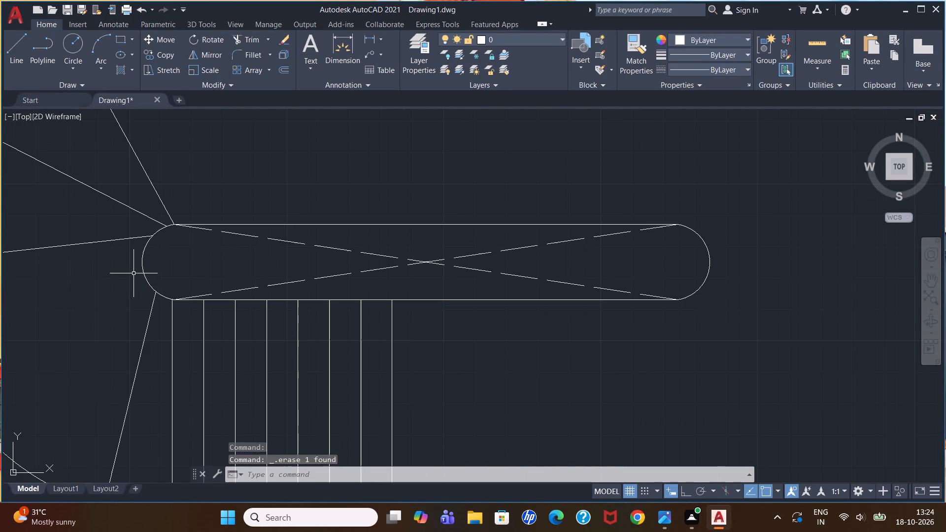
pyautogui.press('l')
pyautogui.press('Return')
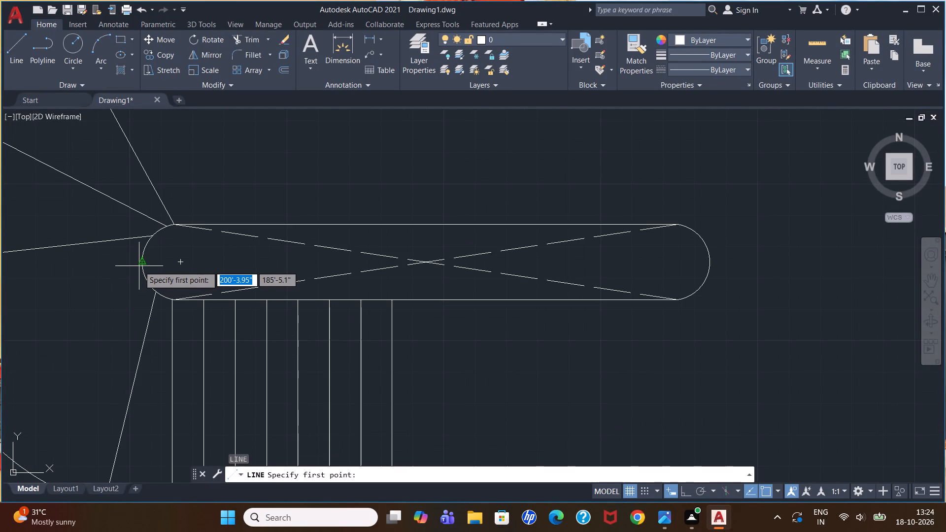
pyautogui.click(141, 263)
pyautogui.scroll(-2, 76, 311)
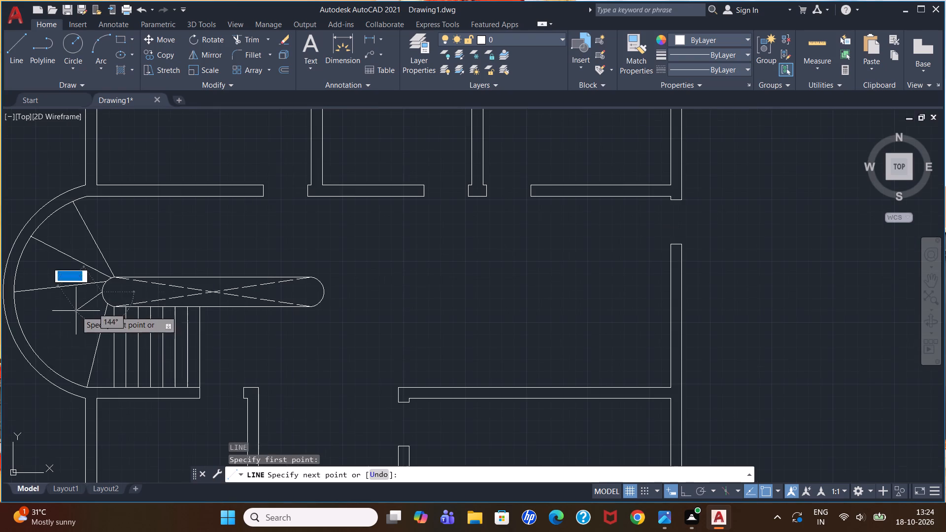
pyautogui.click(23, 338)
pyautogui.press('Escape')
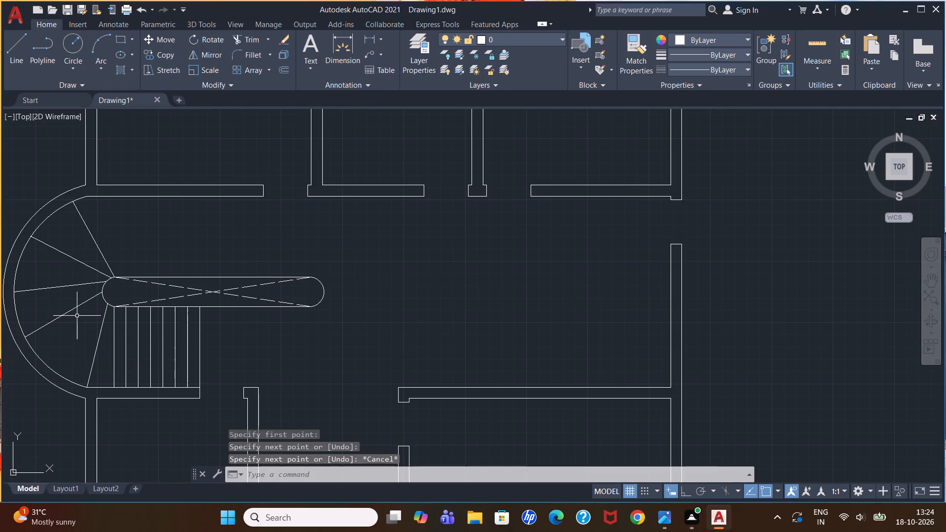
# Draw a winder tread line from the lower part of the slot's bay-side curve to the inner arc, between the two lowest winder treads.
pyautogui.press('Return')
pyautogui.scroll(1, 101, 303)
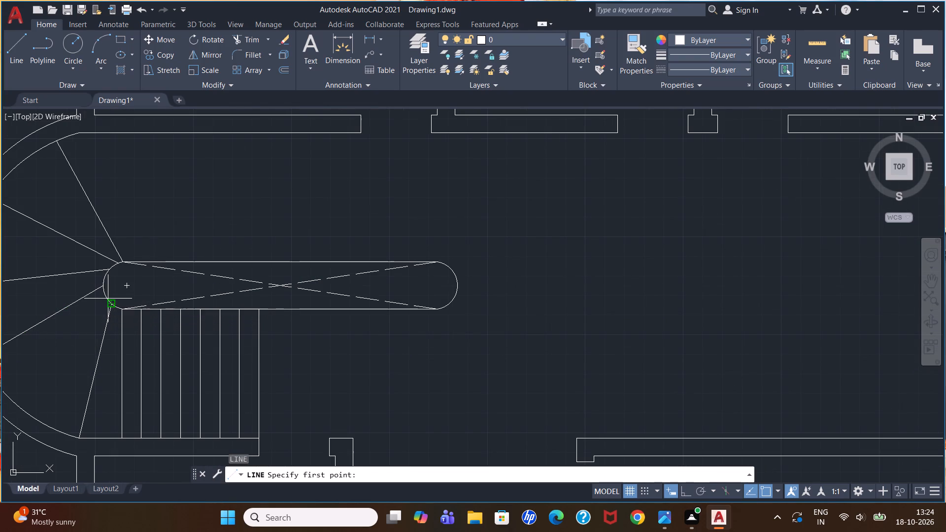
pyautogui.click(106, 298)
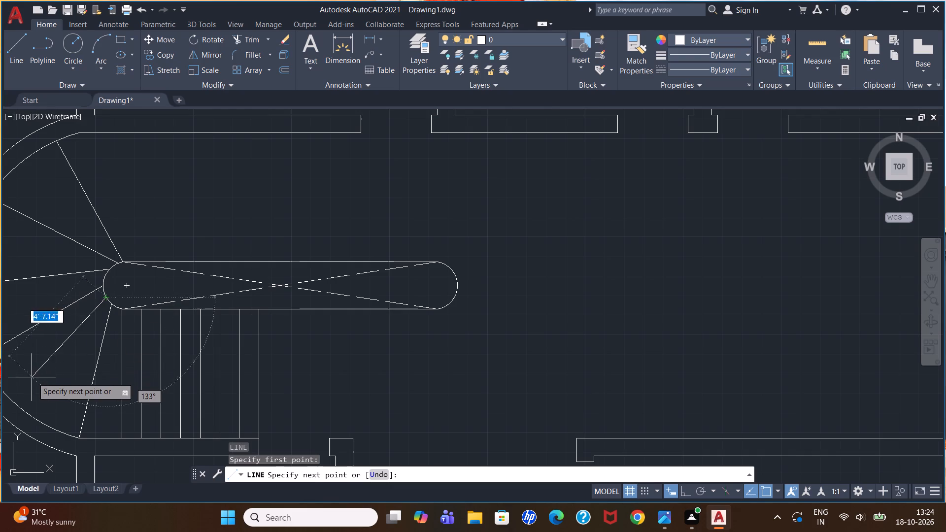
pyautogui.click(10, 401)
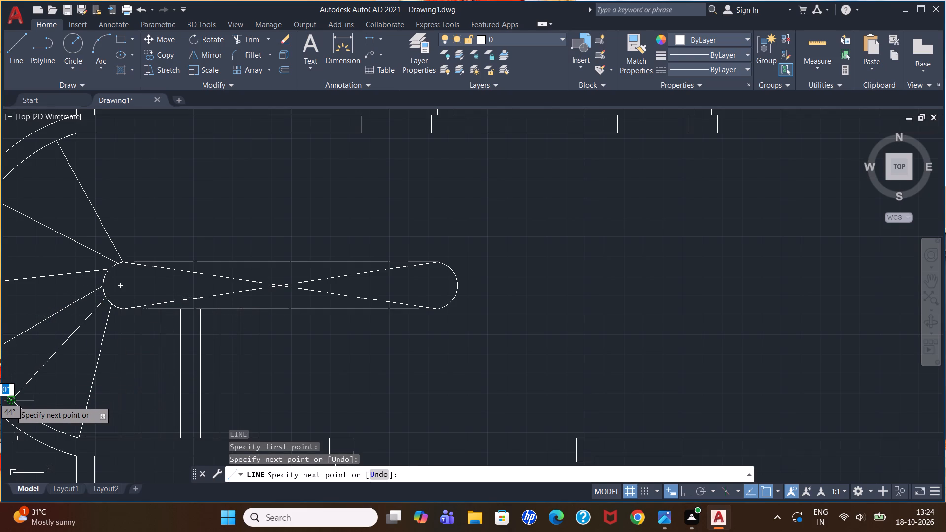
pyautogui.press('Escape')
# Delete the nearly horizontal winder tread line between the slot's bay-side curve and the inner arc.
pyautogui.scroll(-1, 72, 262)
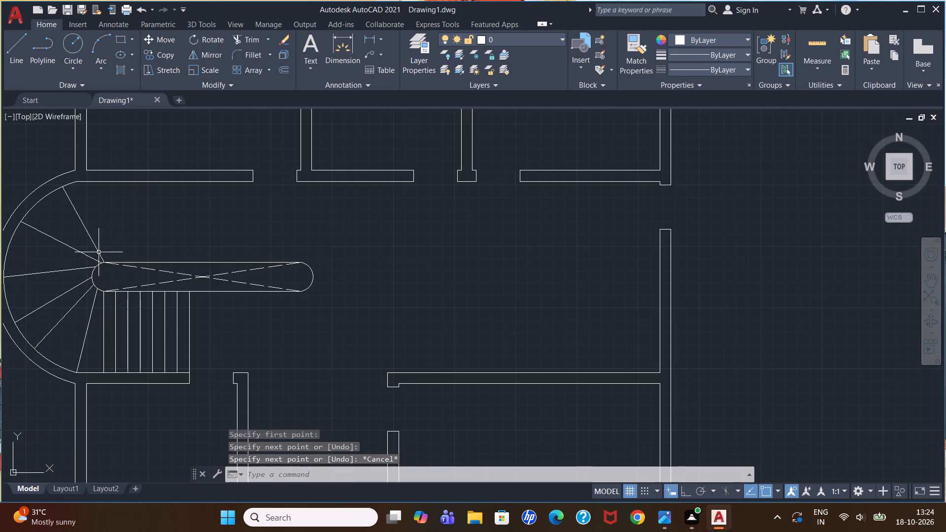
pyautogui.scroll(1, 99, 252)
pyautogui.click(65, 276)
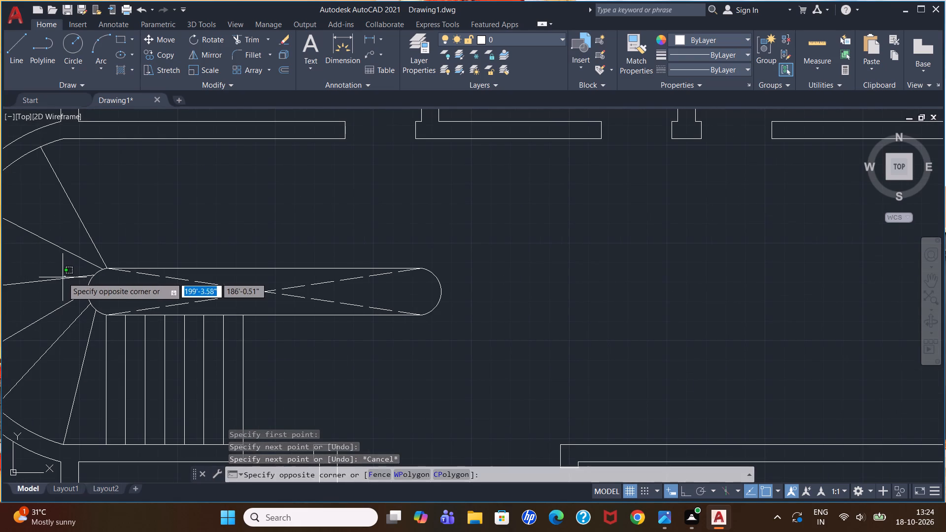
pyautogui.click(61, 278)
pyautogui.click(60, 279)
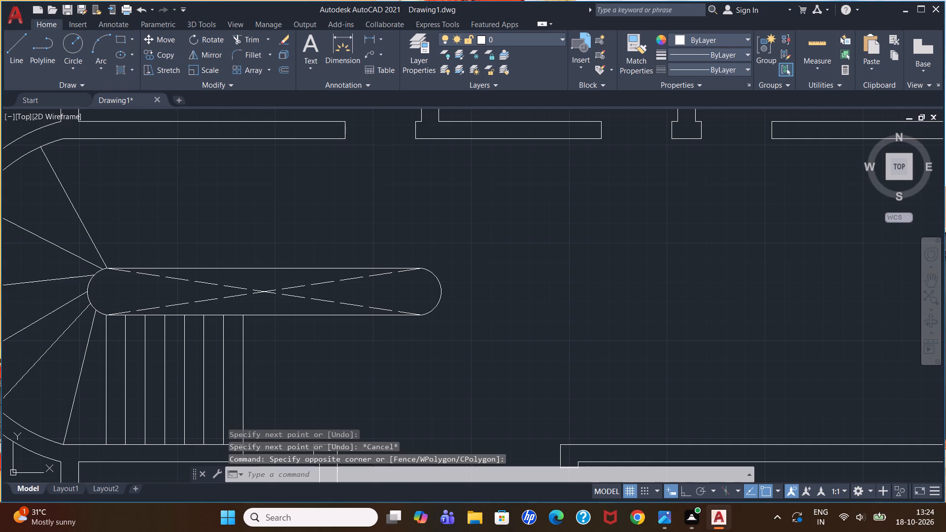
pyautogui.press('Delete')
# Draw a nearly horizontal winder tread line about 6'-1.5" long from the upper part of the slot's bay-side curve to the inner arc's leftmost point.
pyautogui.press('l')
pyautogui.press('Return')
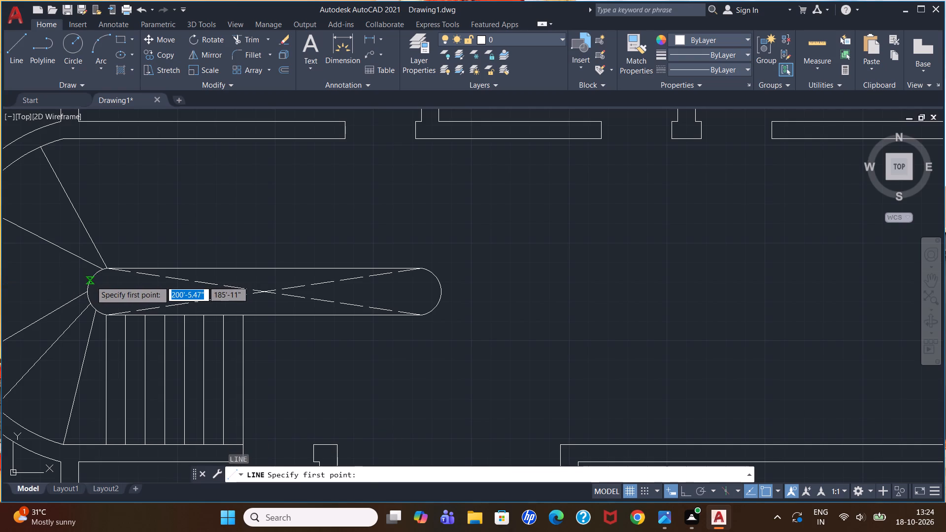
pyautogui.click(91, 281)
pyautogui.scroll(-2, 63, 274)
pyautogui.scroll(3, 30, 283)
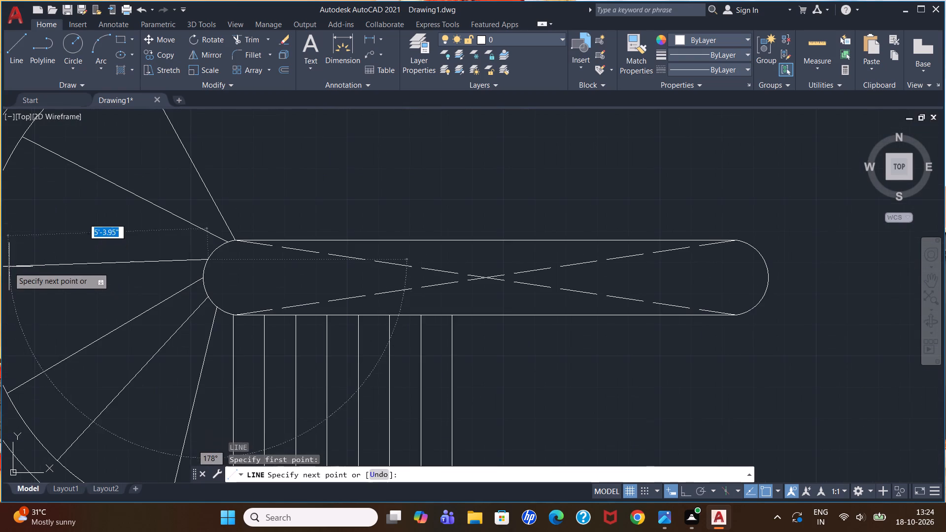
pyautogui.scroll(-2, 9, 266)
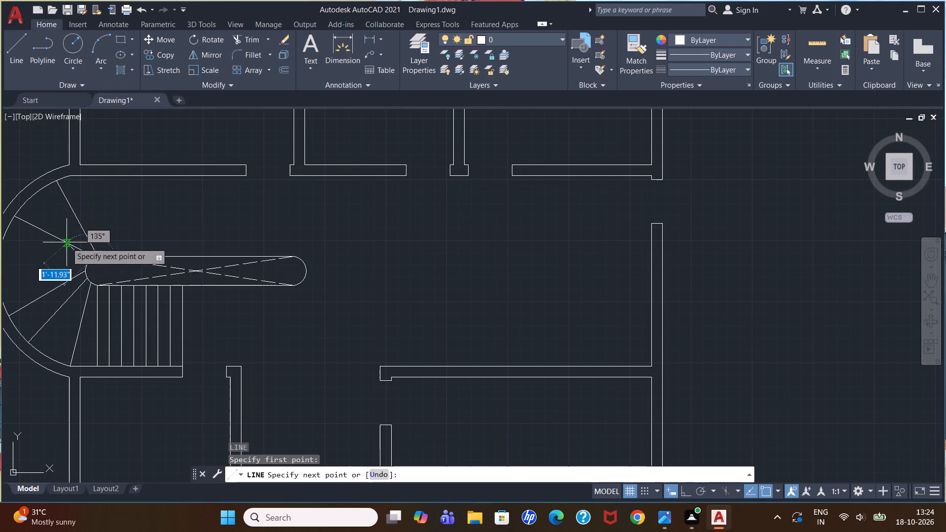
pyautogui.scroll(-2, 67, 242)
pyautogui.scroll(2, 46, 244)
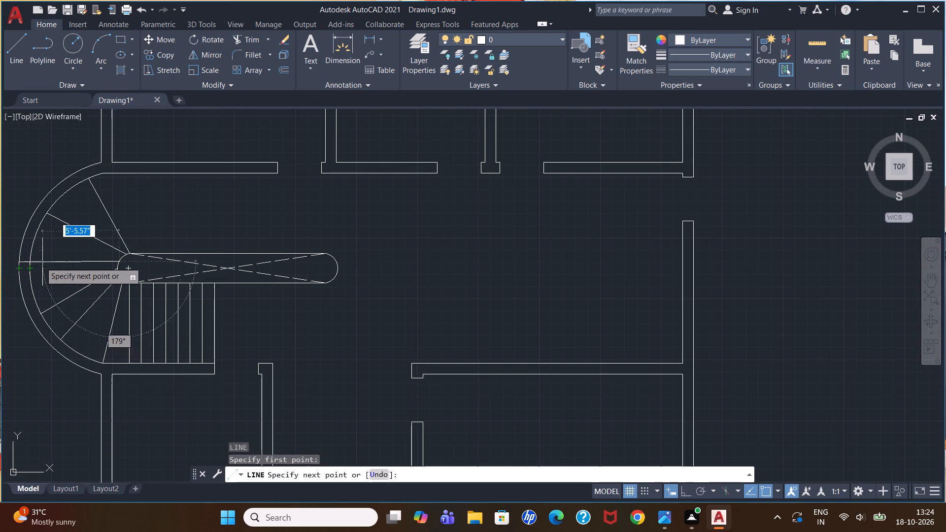
pyautogui.scroll(-2, 31, 226)
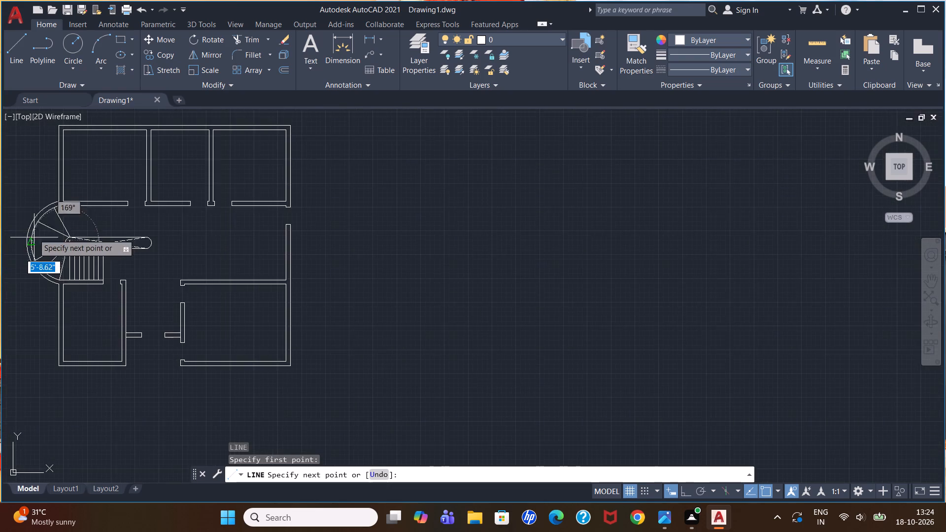
pyautogui.scroll(5, 38, 252)
pyautogui.scroll(-2, 45, 219)
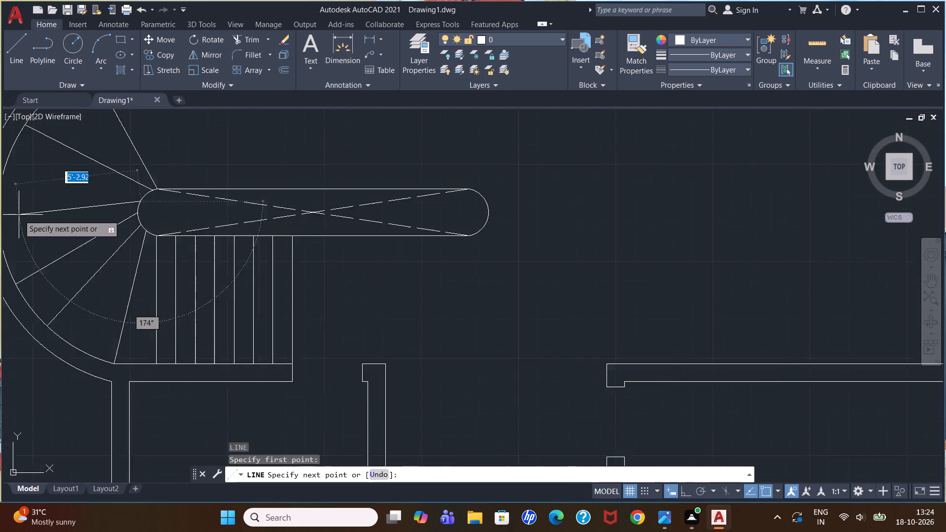
pyautogui.scroll(-1, 19, 215)
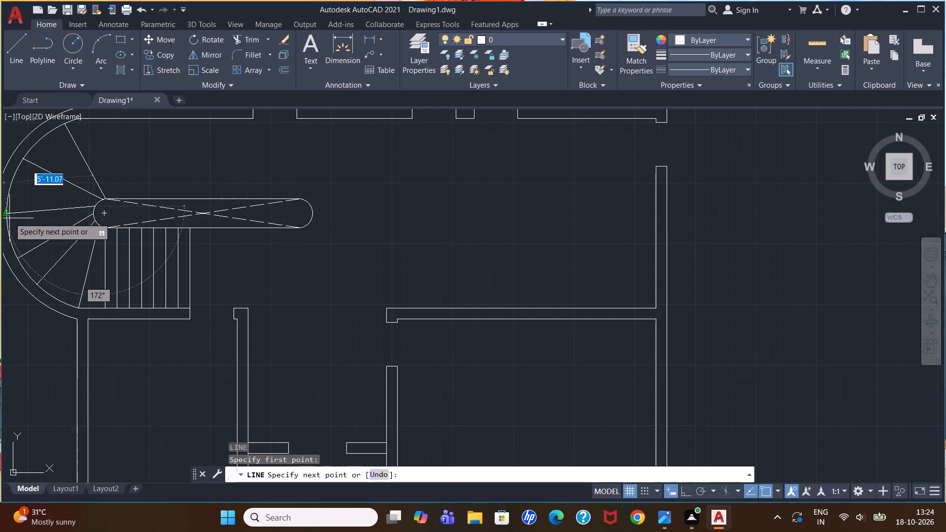
pyautogui.click(8, 206)
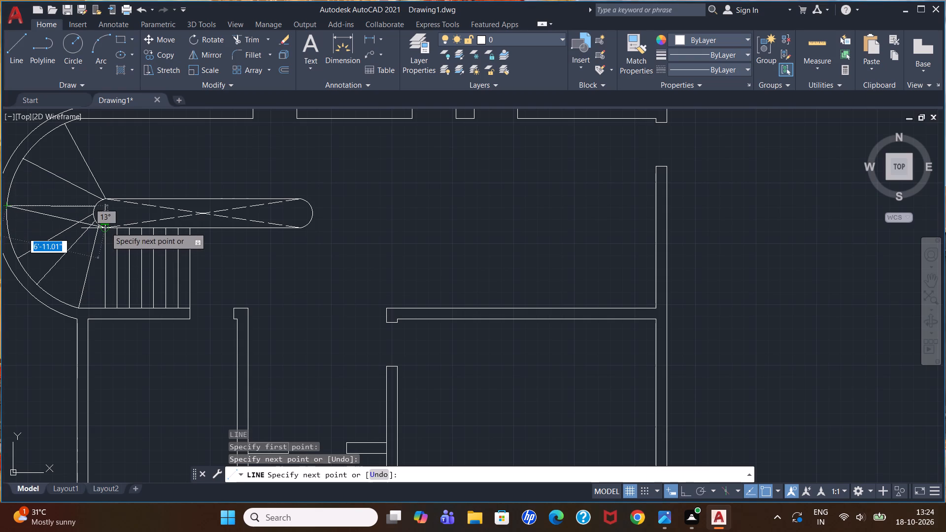
pyautogui.hotkey('ctrl', 'z')
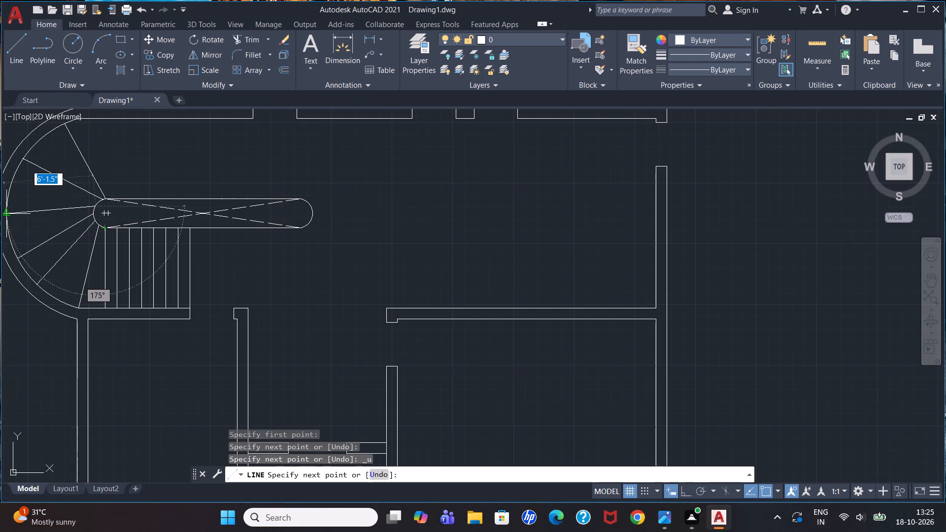
pyautogui.click(3, 216)
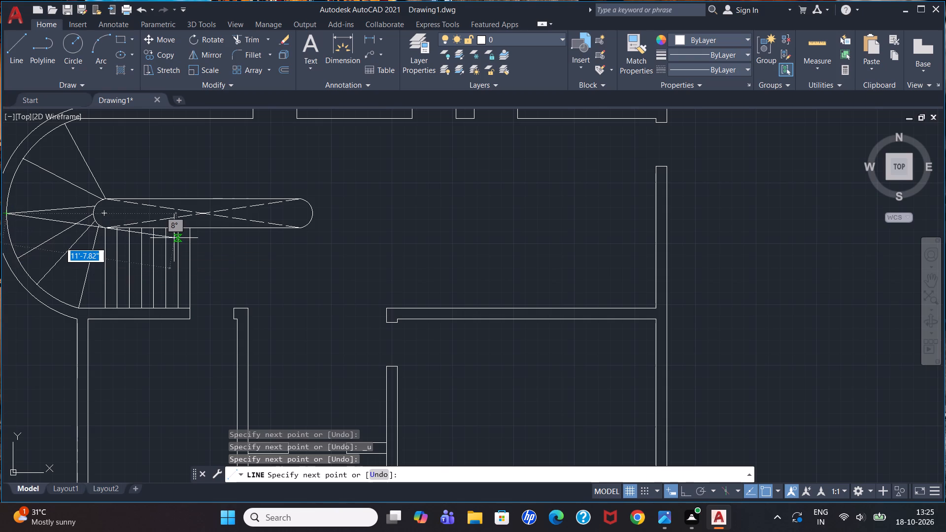
pyautogui.press('Escape')
# Delete the steep winder tread line that starts at the bay-side endpoint of the slot's upper edge.
pyautogui.scroll(-1, 174, 237)
pyautogui.scroll(3, 121, 186)
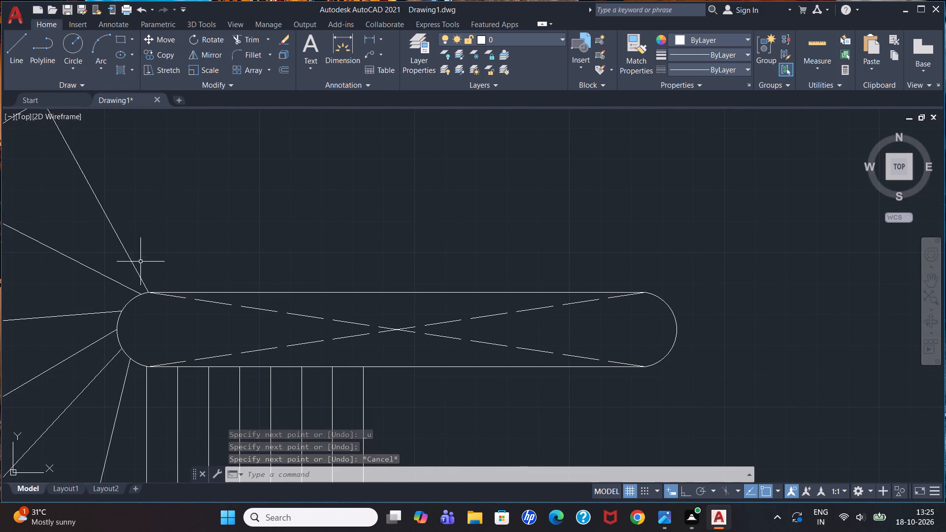
pyautogui.click(127, 253)
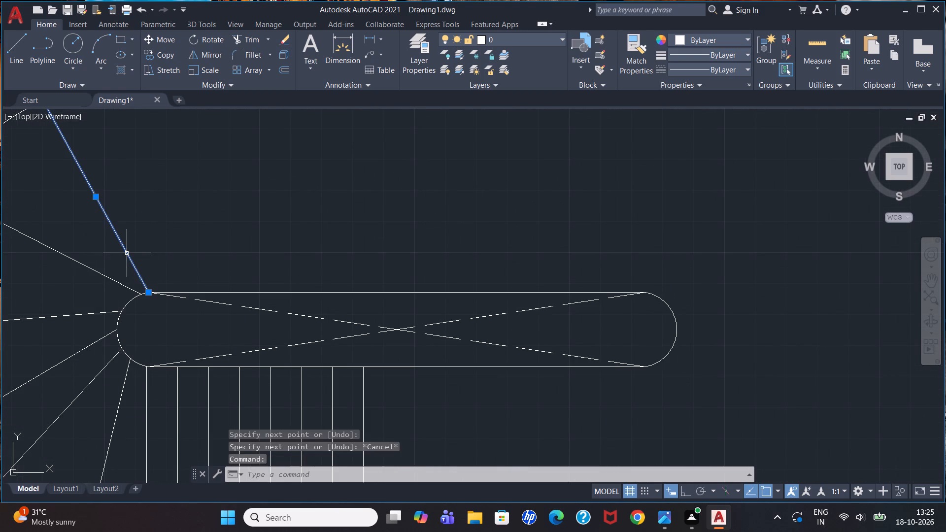
pyautogui.press('Delete')
# Draw a winder tread line about 6'-1" long from the slot's upper edge near its bay-side end to the inner arc near its upper end.
pyautogui.scroll(-1, 126, 253)
pyautogui.press('l')
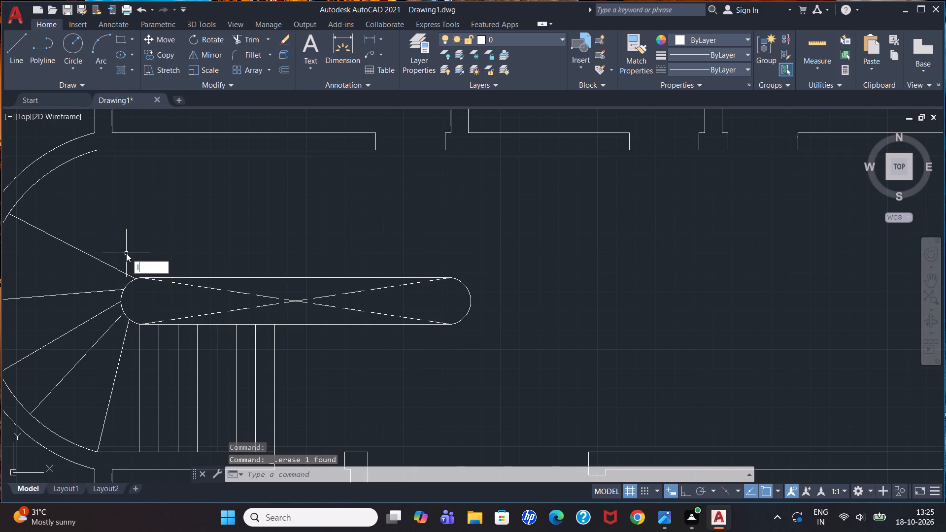
pyautogui.press('Return')
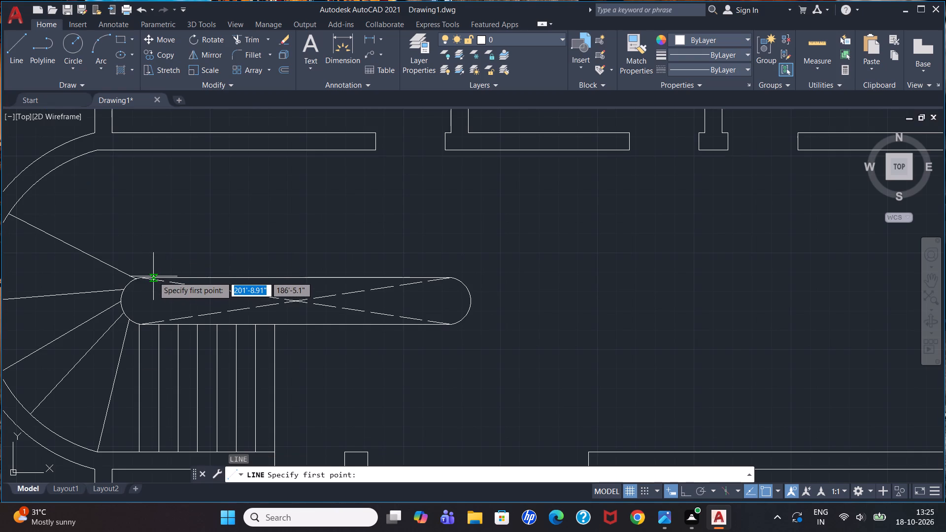
pyautogui.click(153, 276)
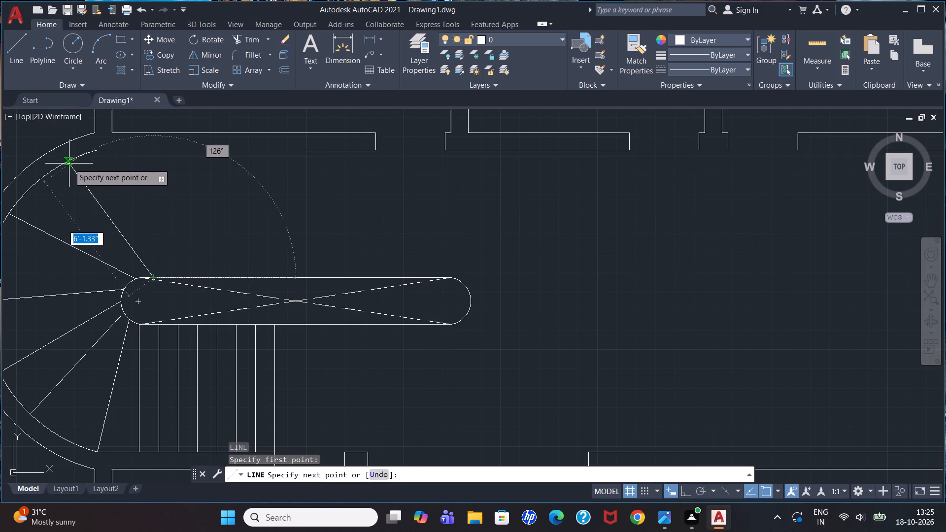
pyautogui.click(69, 164)
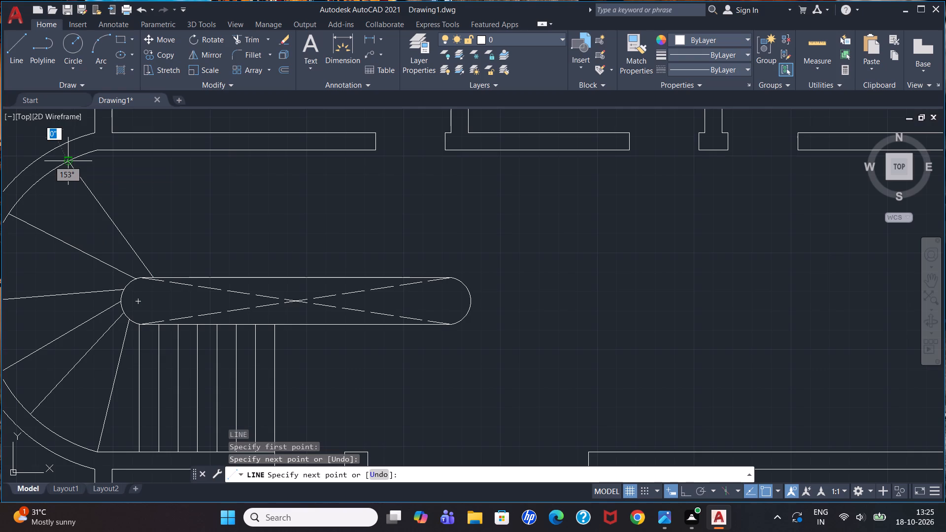
pyautogui.press('Escape')
# Draw a slanted tread line from the slot's upper edge, just beyond the last tread, to the upper wall's lower face near the bay.
pyautogui.press('l')
pyautogui.press('Return')
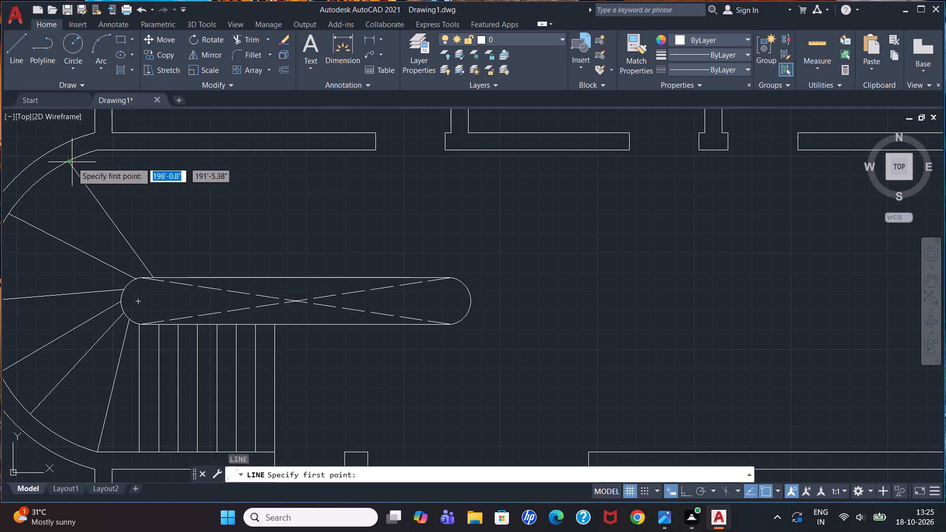
pyautogui.click(179, 275)
pyautogui.click(122, 151)
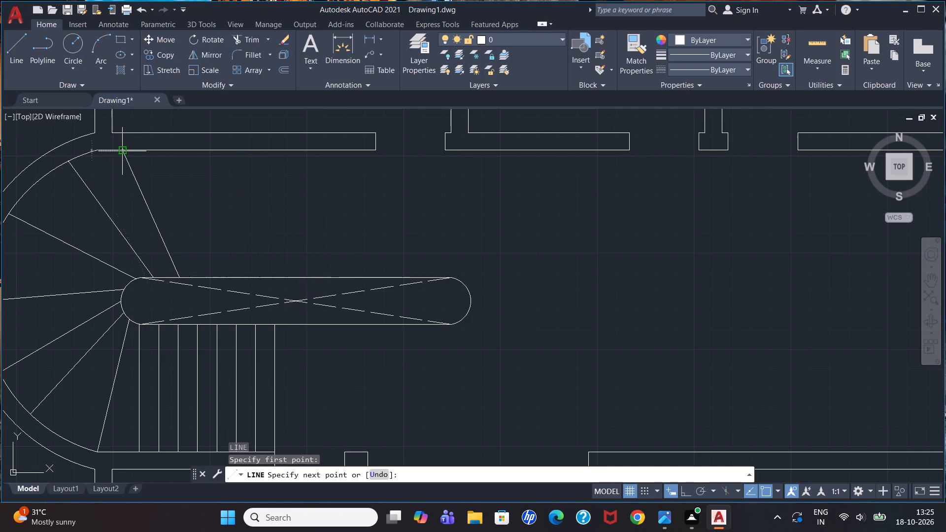
pyautogui.press('Escape')
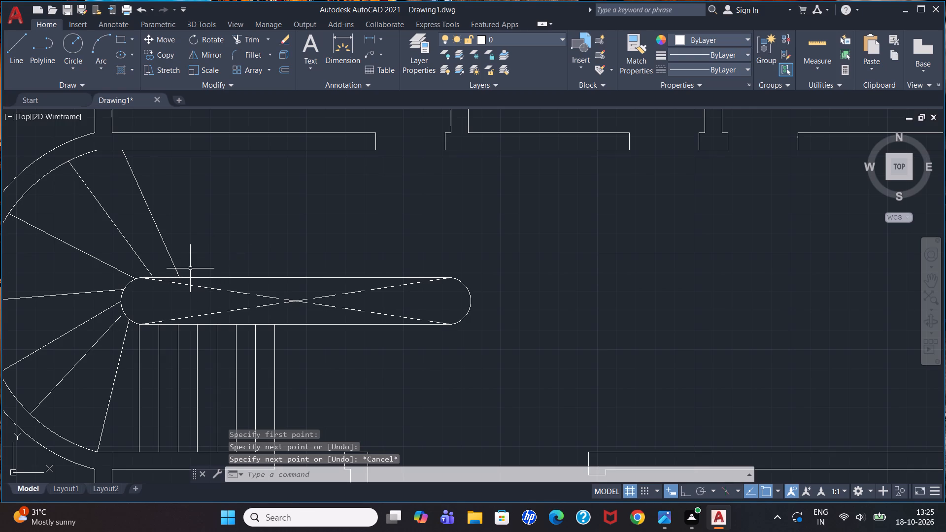
# Draw a nearly vertical tread line from the slot's upper edge to the upper wall's lower face, just beyond the last slanted tread.
pyautogui.press('l')
pyautogui.press('Return')
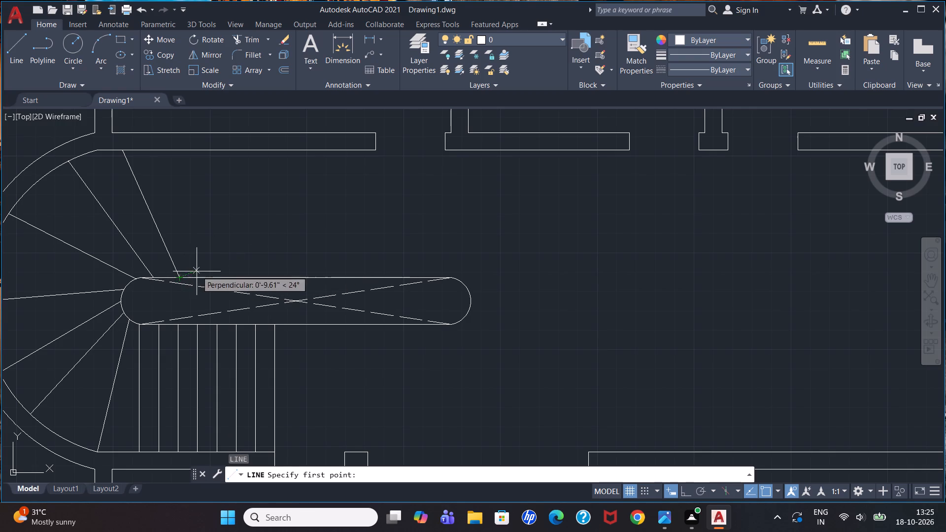
pyautogui.click(197, 277)
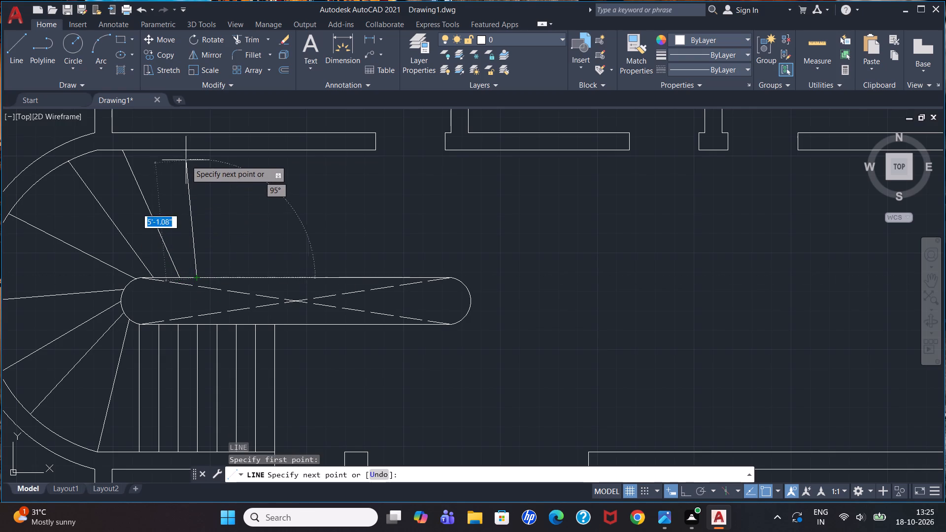
pyautogui.click(188, 150)
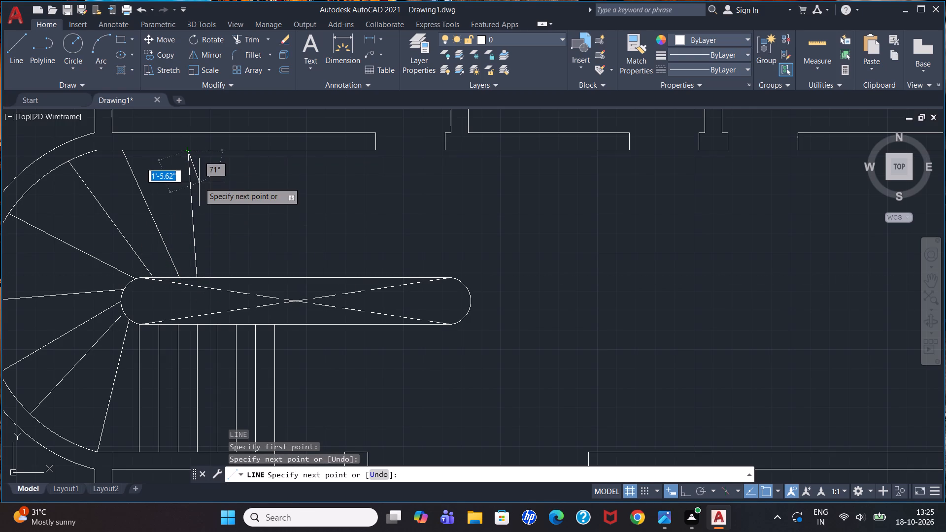
pyautogui.press('Escape')
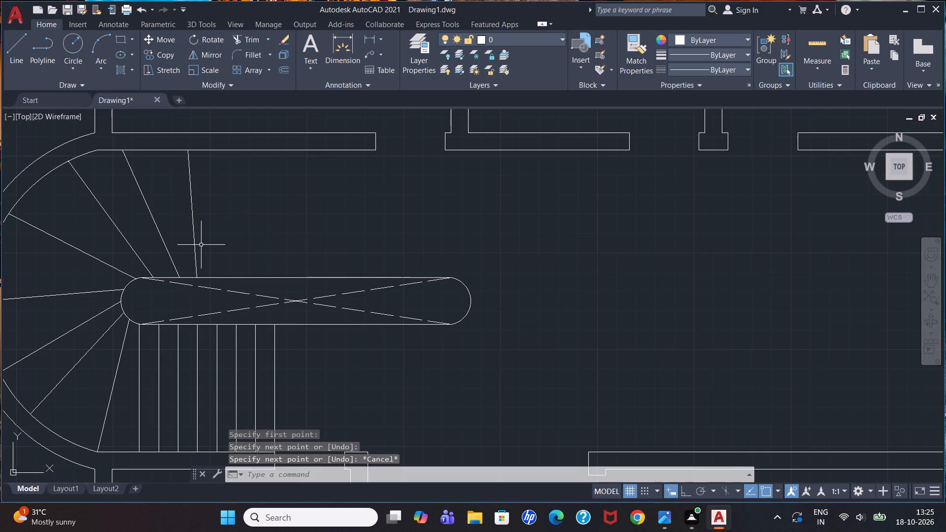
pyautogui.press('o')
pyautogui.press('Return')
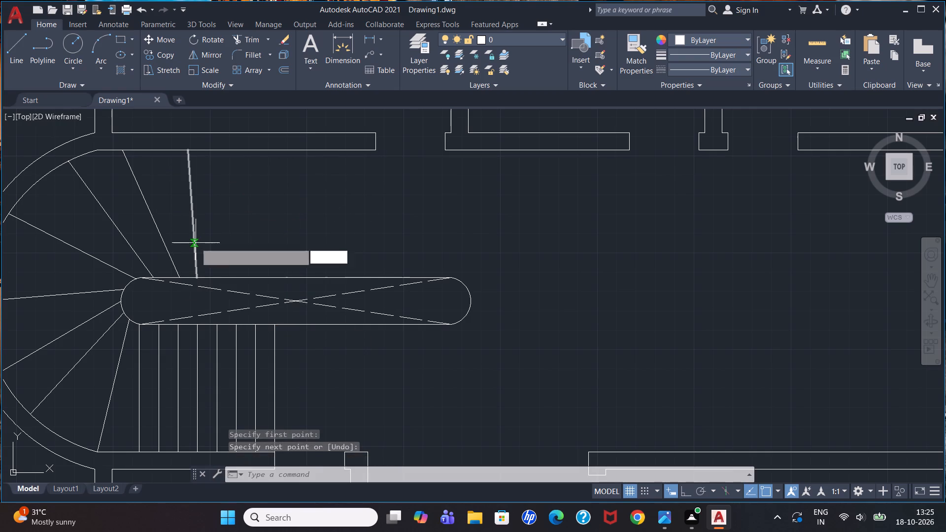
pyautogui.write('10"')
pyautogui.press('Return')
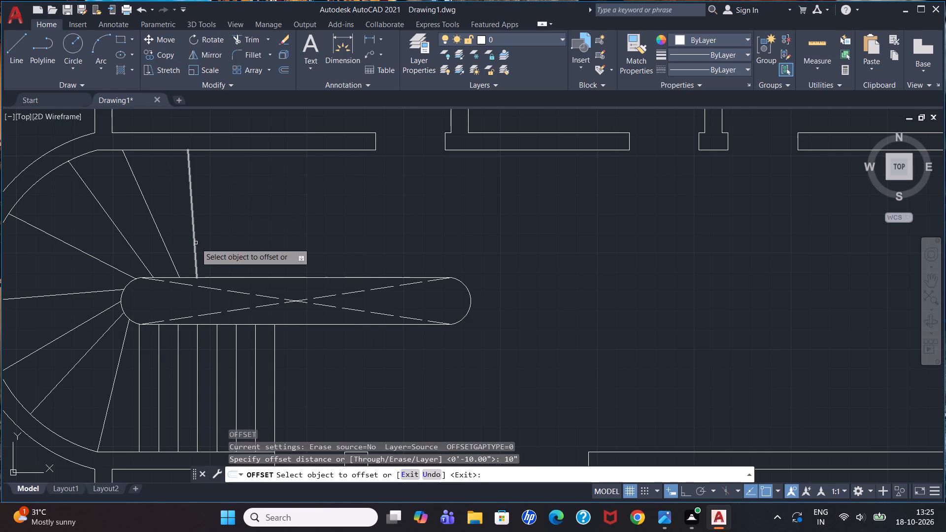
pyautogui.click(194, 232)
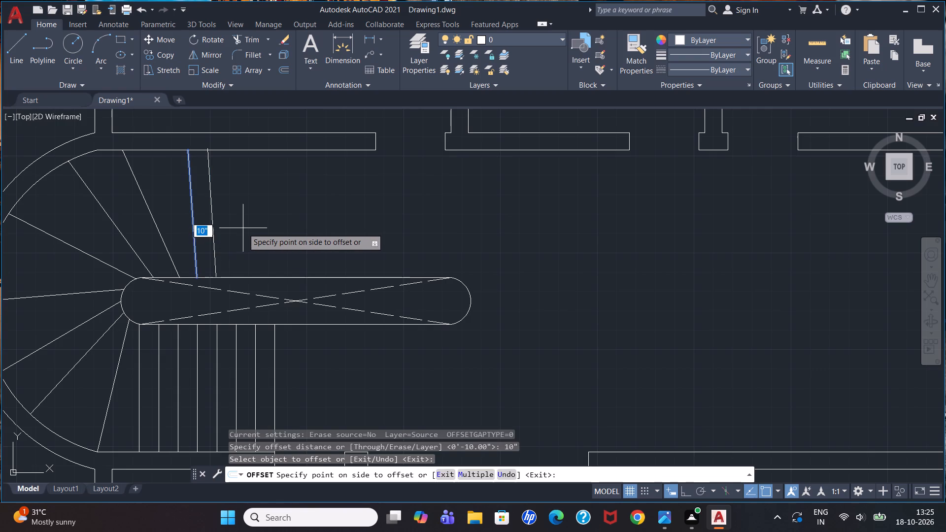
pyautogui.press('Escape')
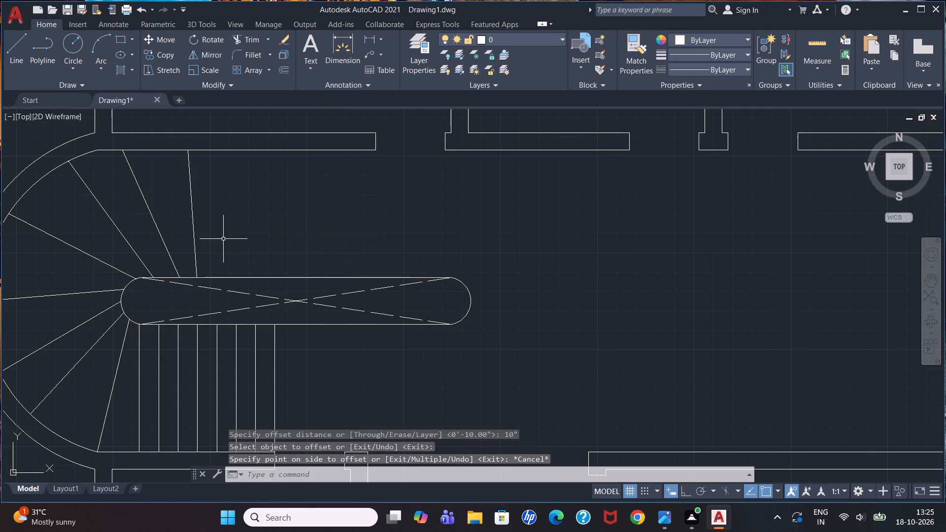
# Draw a vertical tread line from the slot's upper edge to the upper wall's lower face, just beyond the nearly vertical tread.
pyautogui.press('l')
pyautogui.press('Return')
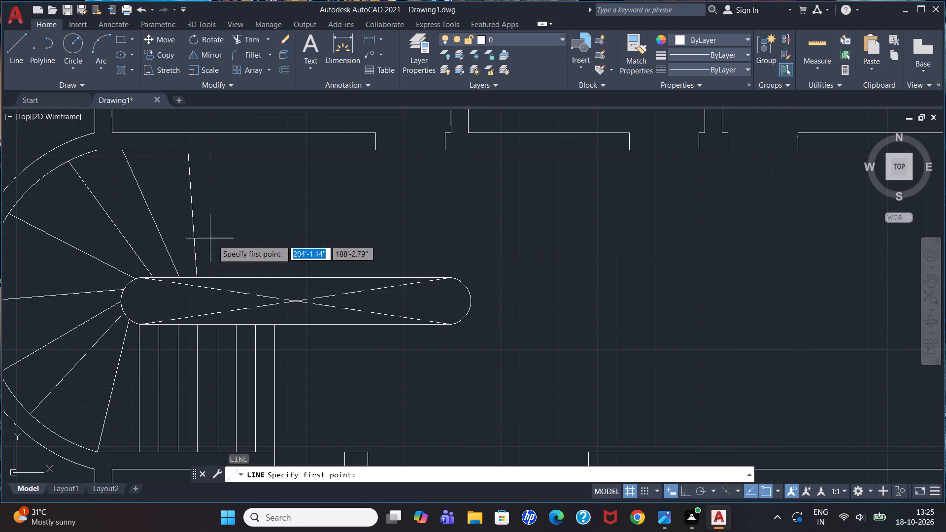
pyautogui.click(223, 275)
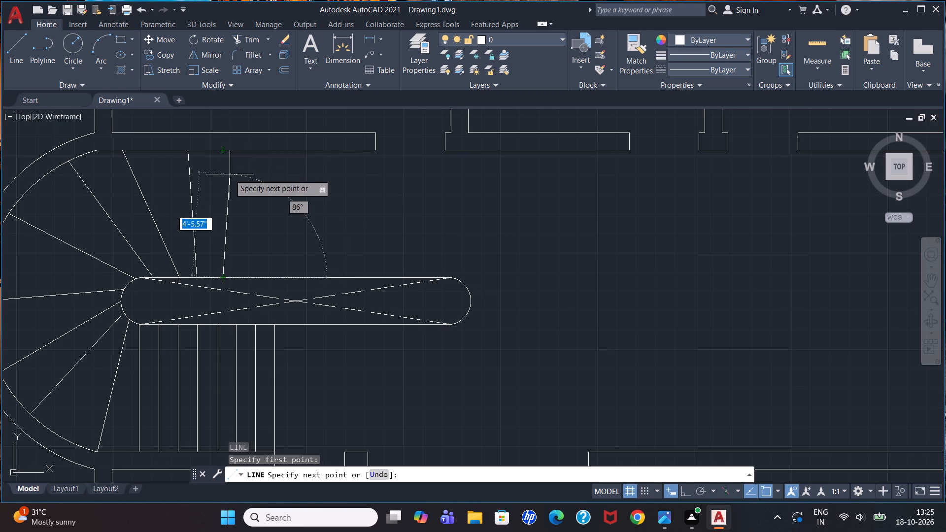
pyautogui.click(225, 150)
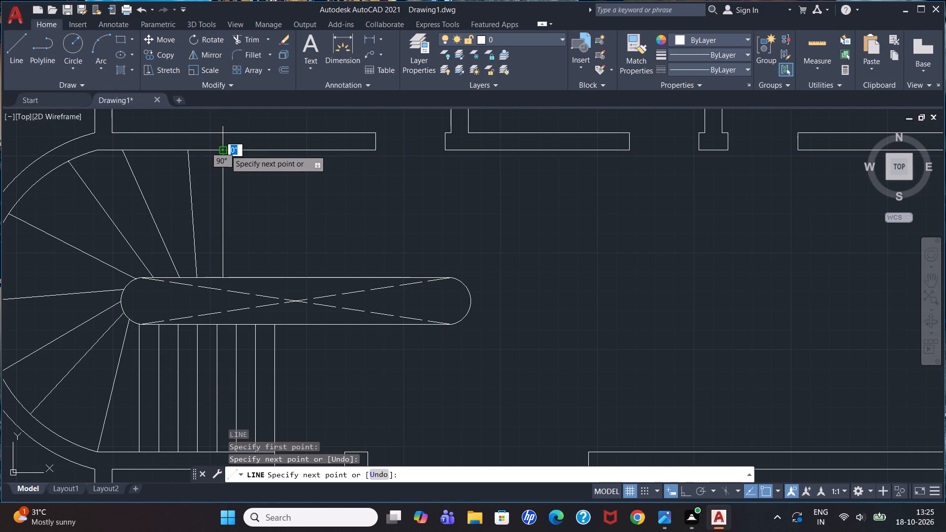
pyautogui.press('Escape')
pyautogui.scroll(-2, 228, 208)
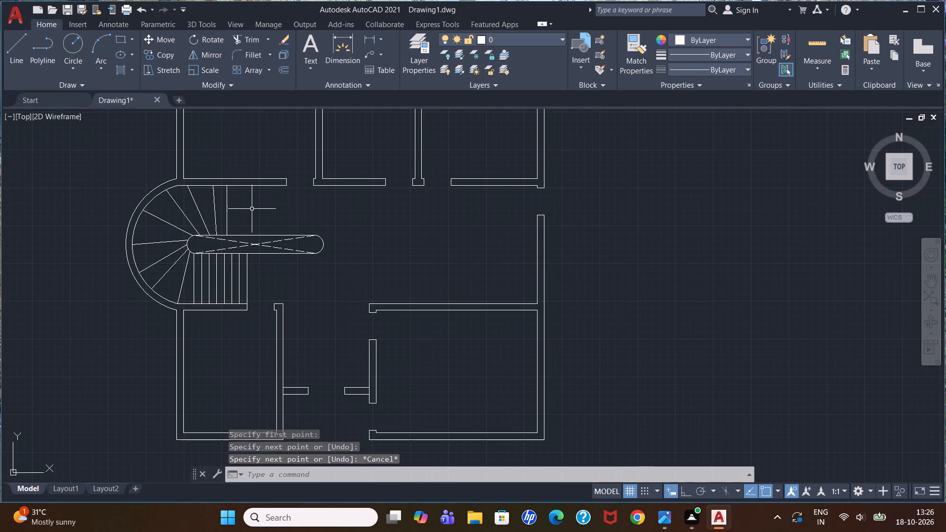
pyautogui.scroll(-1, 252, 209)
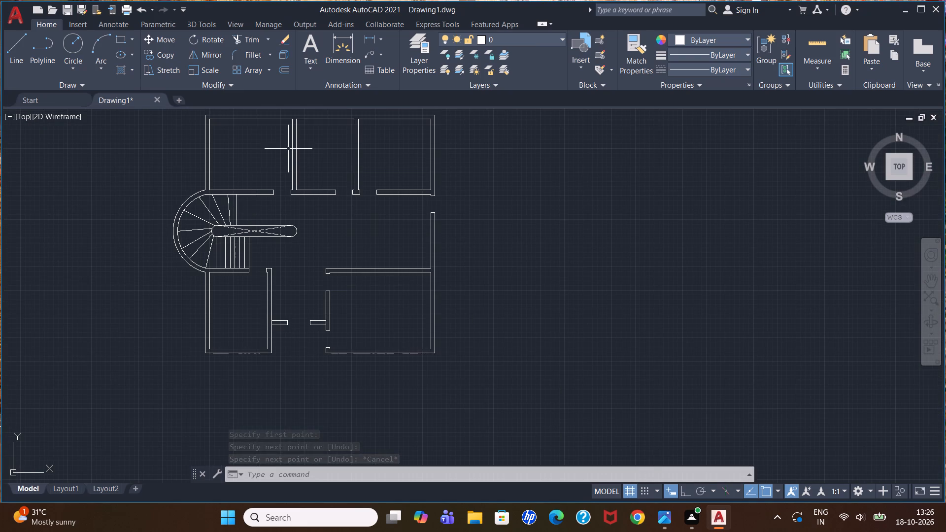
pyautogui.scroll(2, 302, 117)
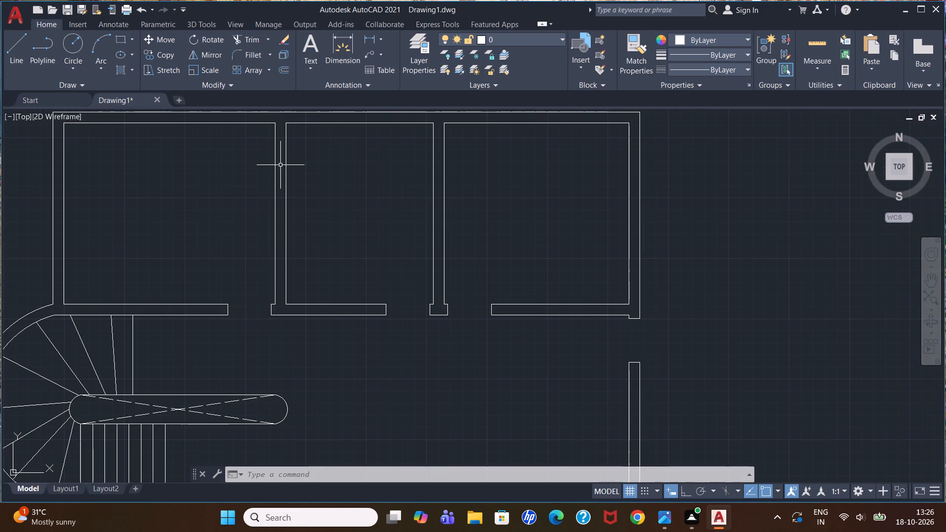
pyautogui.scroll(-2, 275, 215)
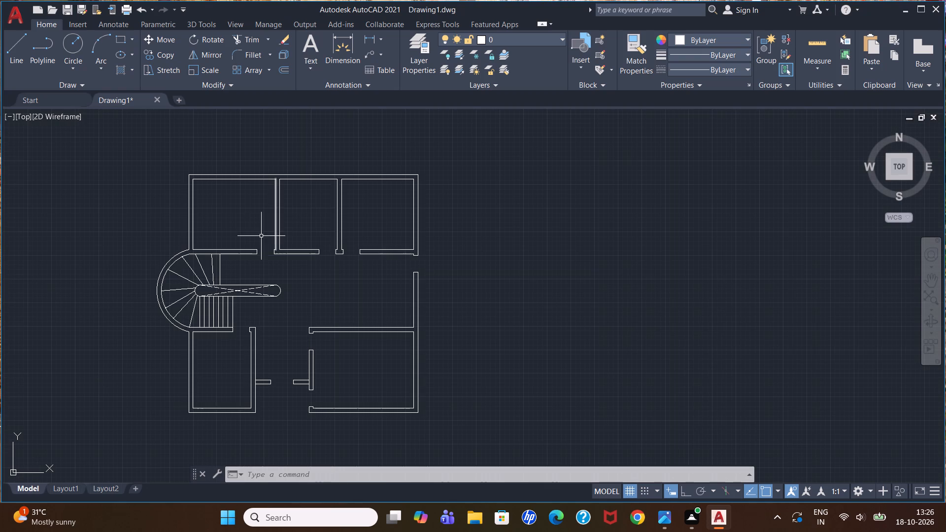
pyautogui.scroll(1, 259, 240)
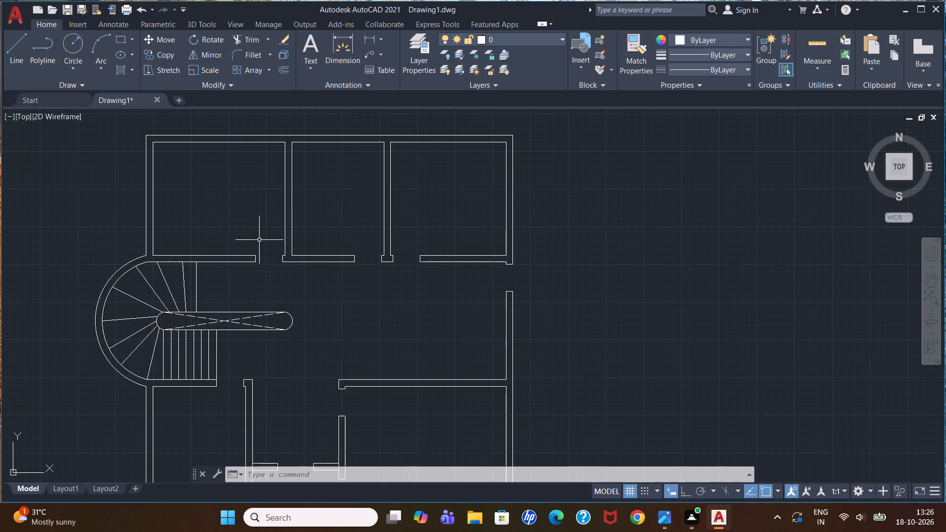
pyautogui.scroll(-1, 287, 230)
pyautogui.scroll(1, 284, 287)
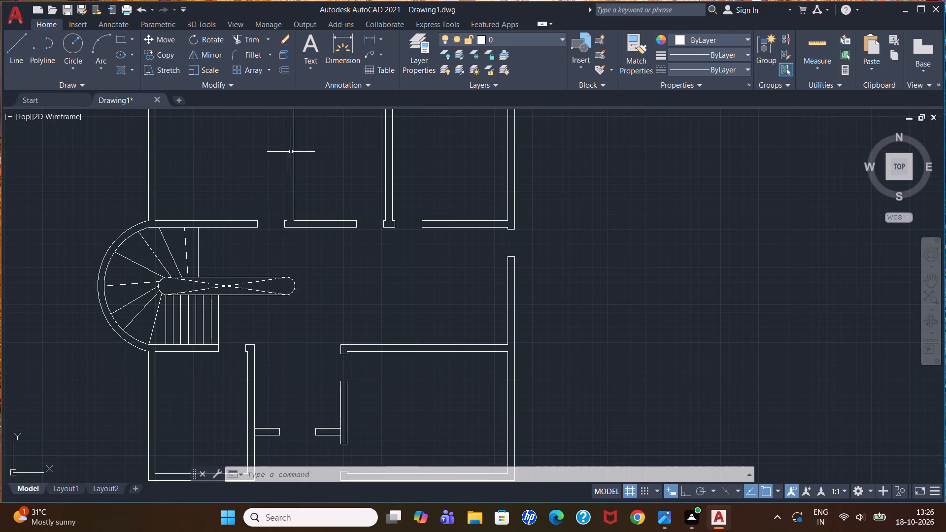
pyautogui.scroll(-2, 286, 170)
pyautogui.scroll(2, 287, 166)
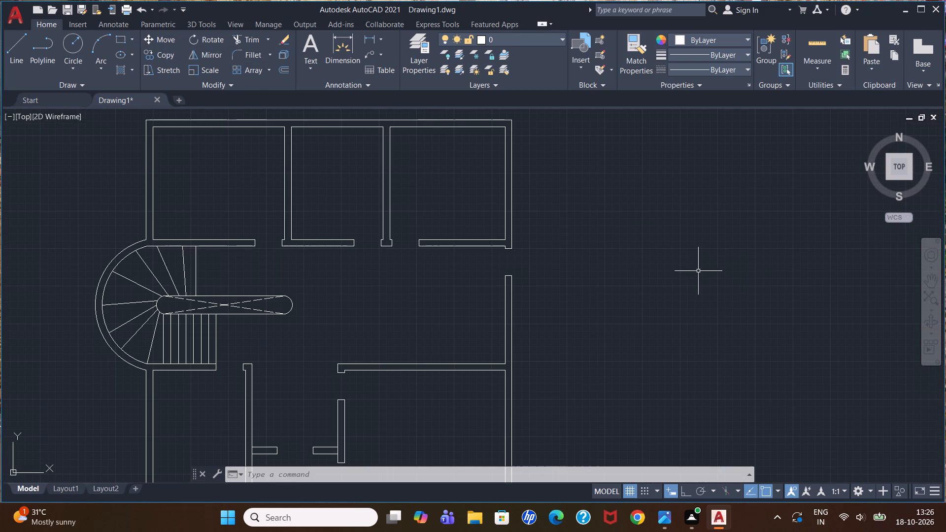
# With Ortho on, draw a 3' vertical line downward and a 3' horizontal line toward the house in the empty area east of the plan.
pyautogui.press('l')
pyautogui.press('Return')
pyautogui.click(649, 246)
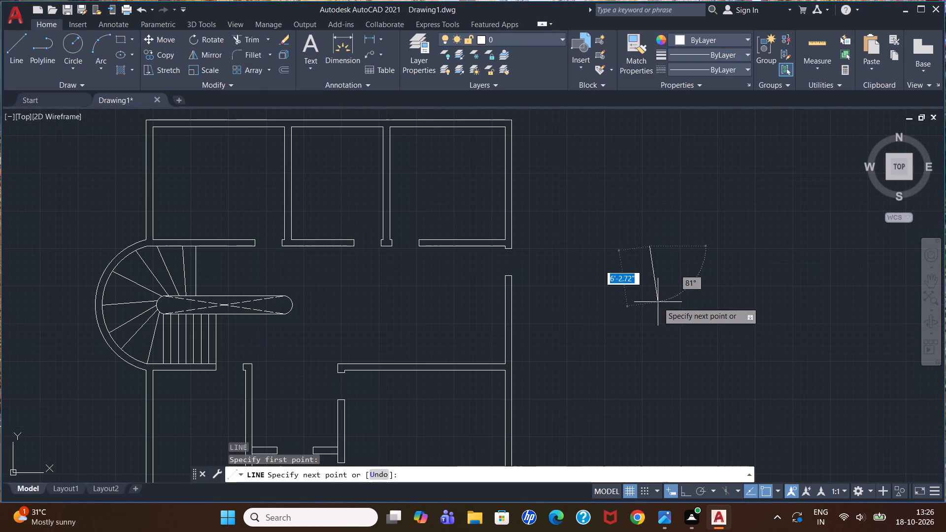
pyautogui.click(681, 495)
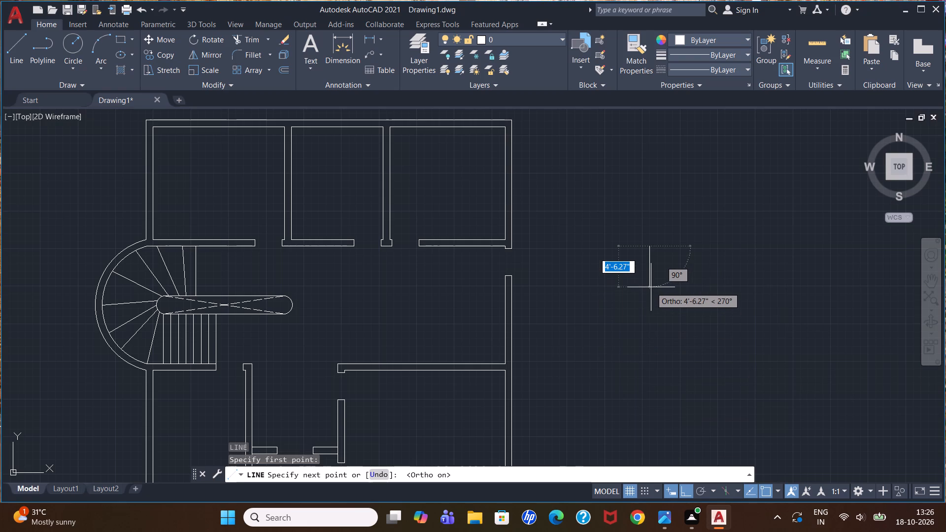
pyautogui.write("3'")
pyautogui.press('Return')
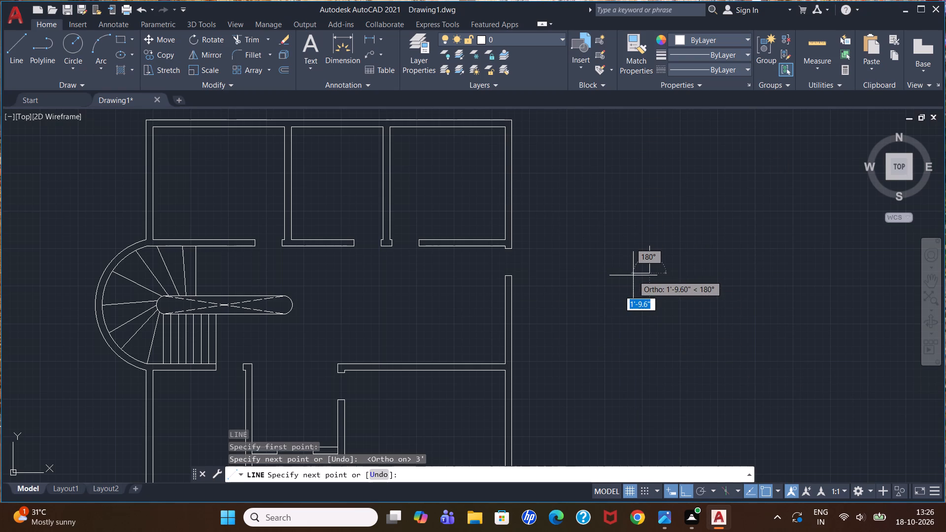
pyautogui.write("3'")
pyautogui.press('Return')
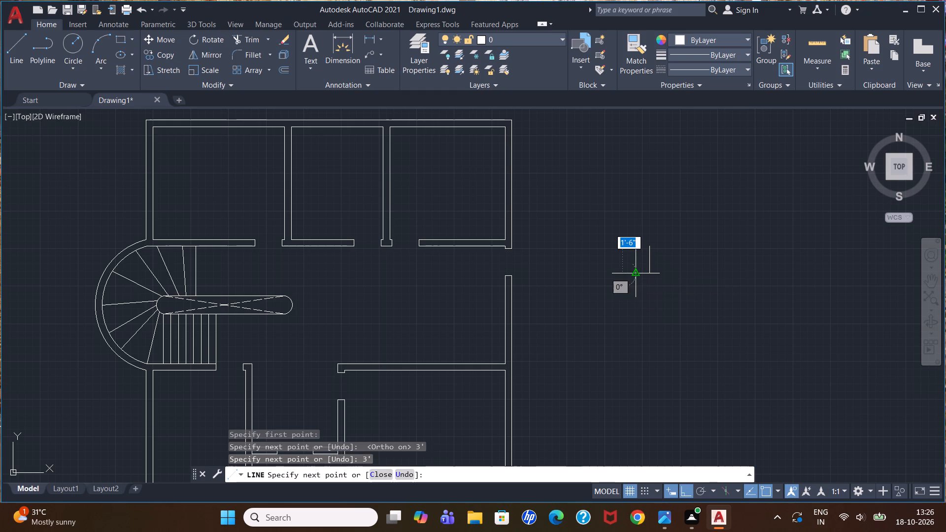
pyautogui.press('Escape')
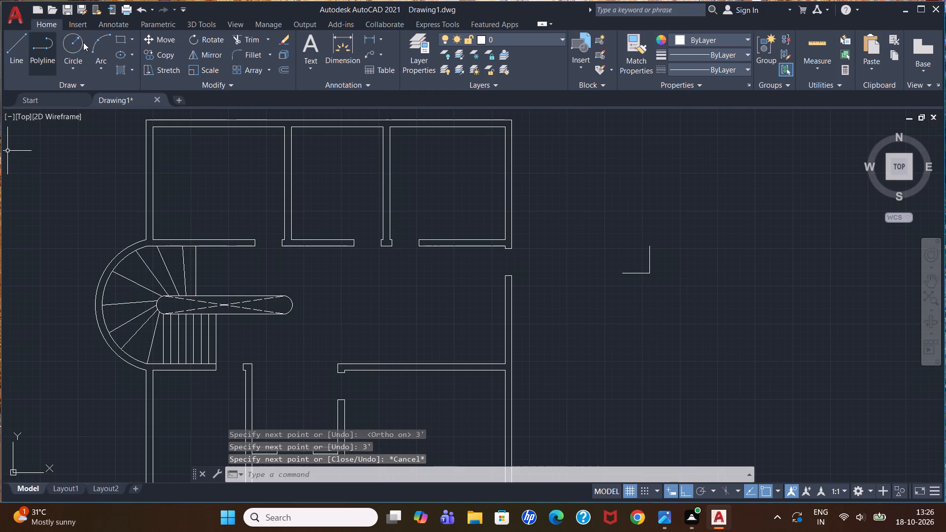
# Draw a three-point door-swing arc through the free ends of both 3' lines and trim its part beyond the vertical line.
pyautogui.click(100, 49)
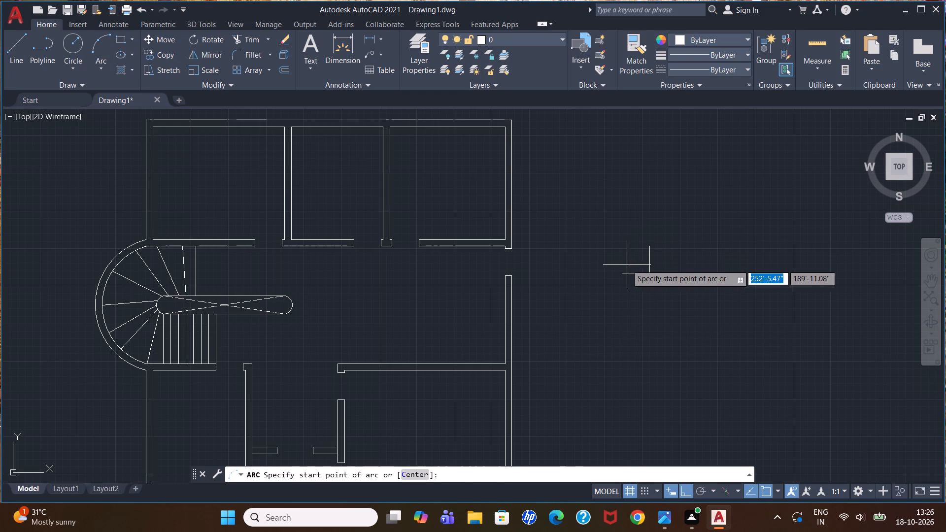
pyautogui.click(619, 275)
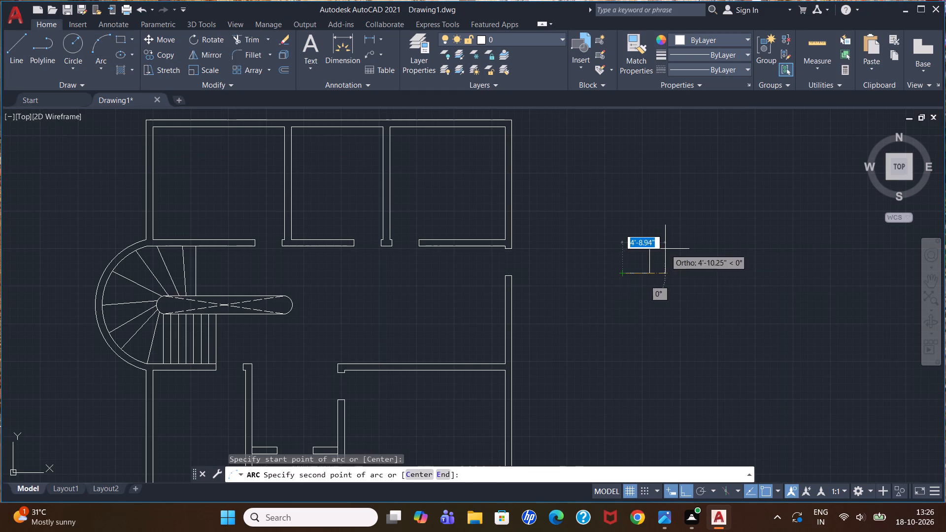
pyautogui.click(654, 245)
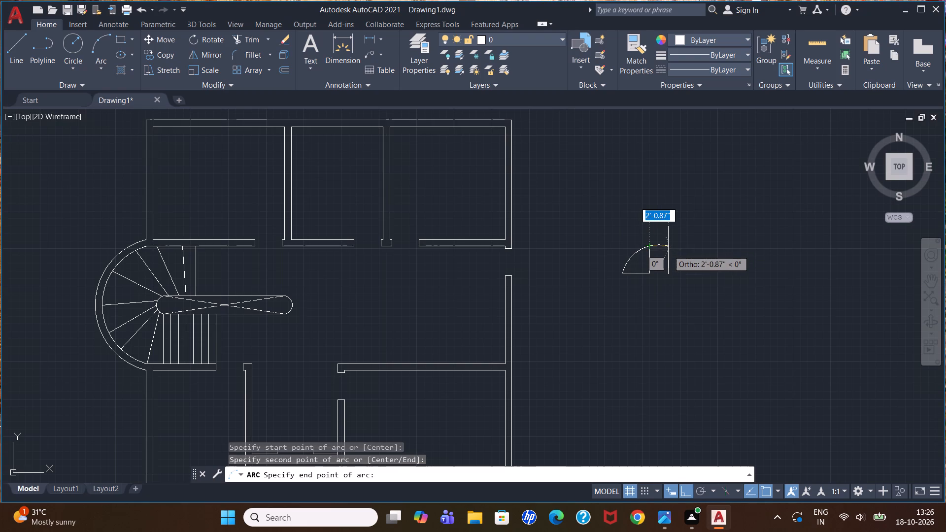
pyautogui.click(668, 250)
pyautogui.write('tr')
pyautogui.press('Return')
pyautogui.click(666, 246)
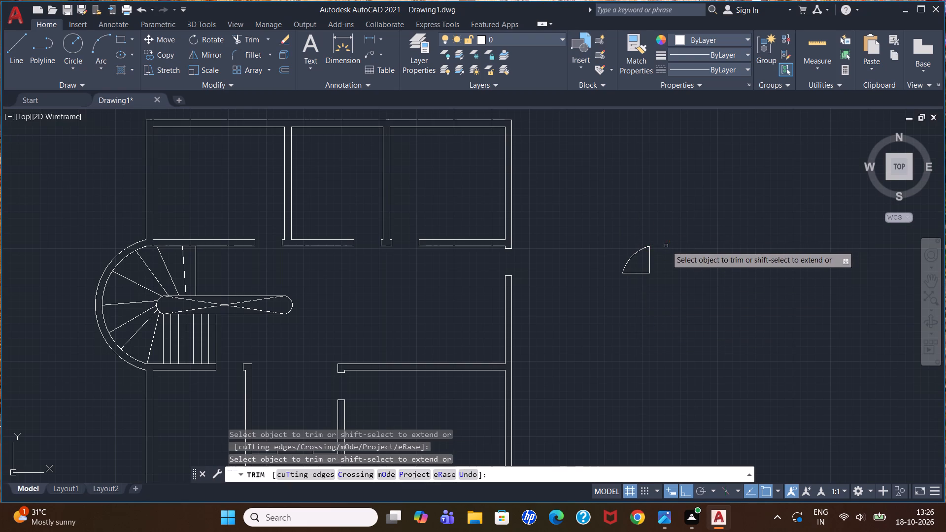
pyautogui.press('Escape')
# With Ortho off, copy the door symbol by its right-angle corner to the partition-side upper corner of the first upper room's opening.
pyautogui.moveTo(566, 228); pyautogui.dragTo(572, 230)
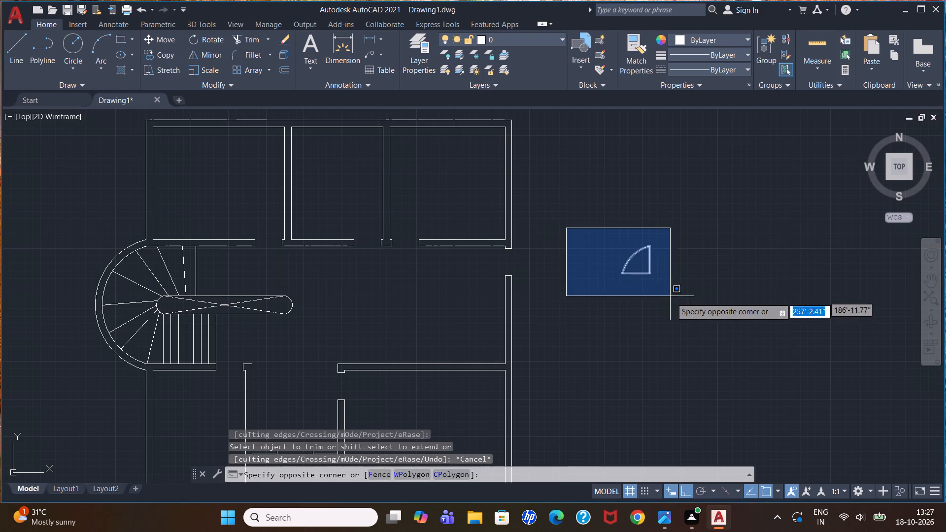
pyautogui.click(675, 305)
pyautogui.press('m')
pyautogui.press('BackSpace')
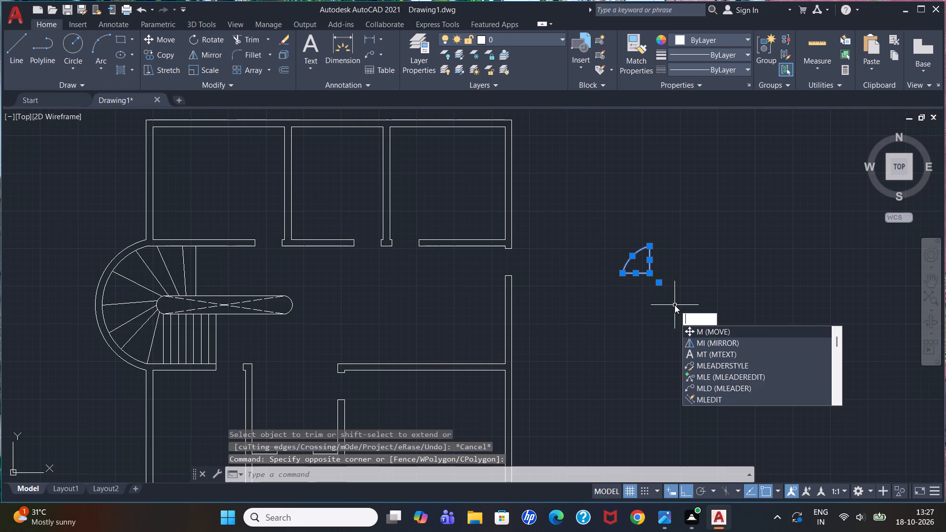
pyautogui.write('co')
pyautogui.press('Return')
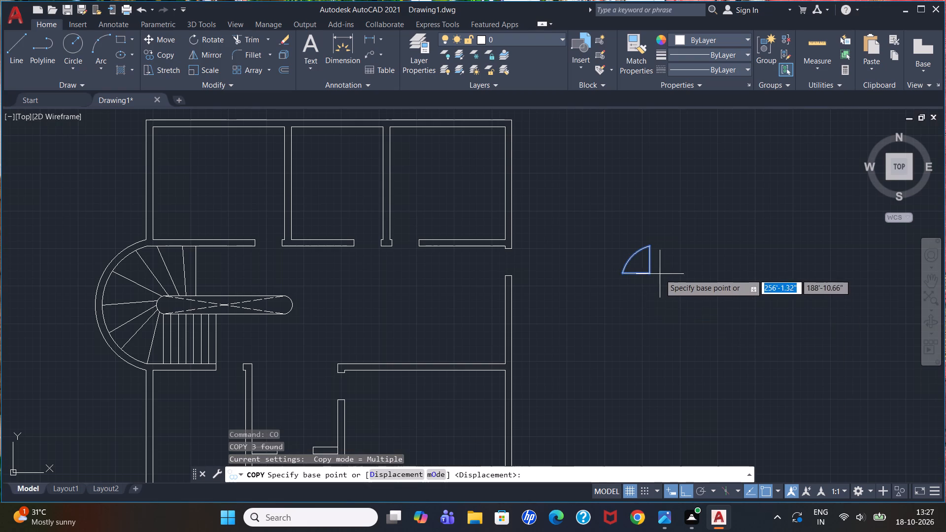
pyautogui.click(646, 277)
pyautogui.scroll(3, 274, 241)
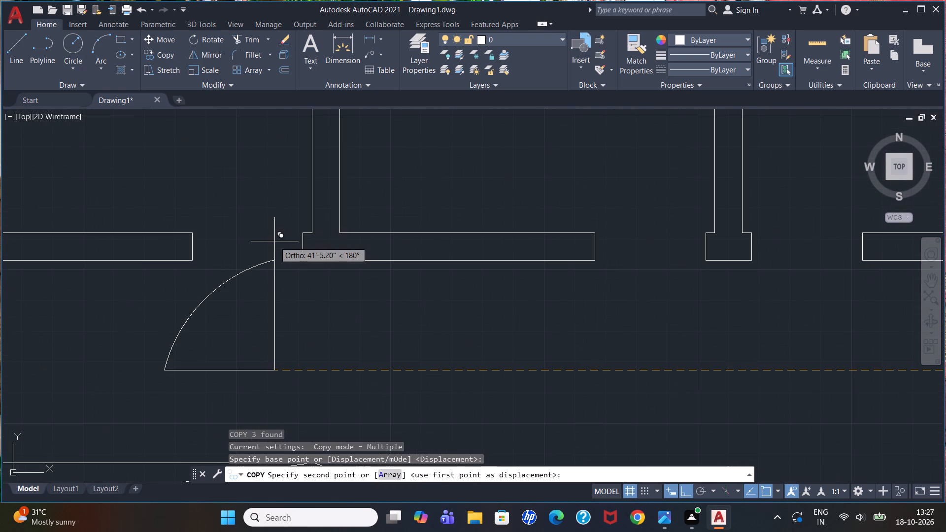
pyautogui.click(690, 490)
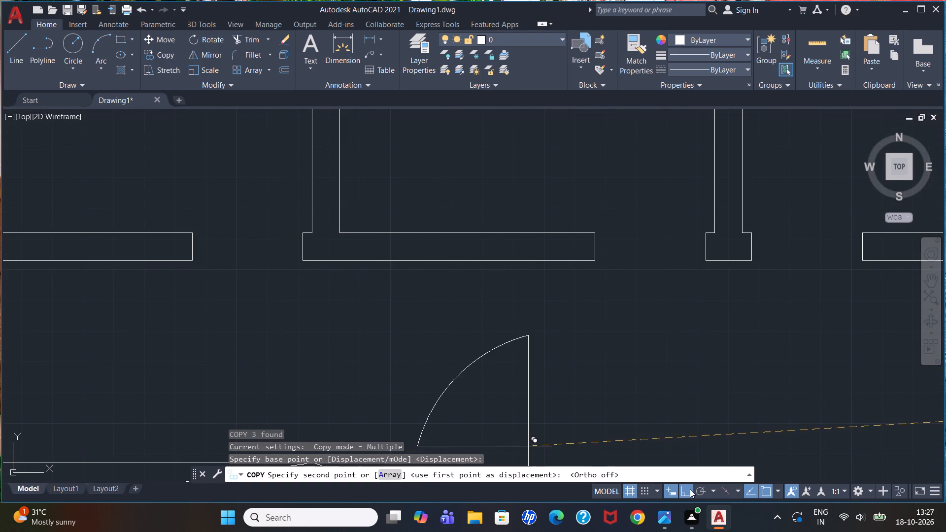
pyautogui.click(302, 232)
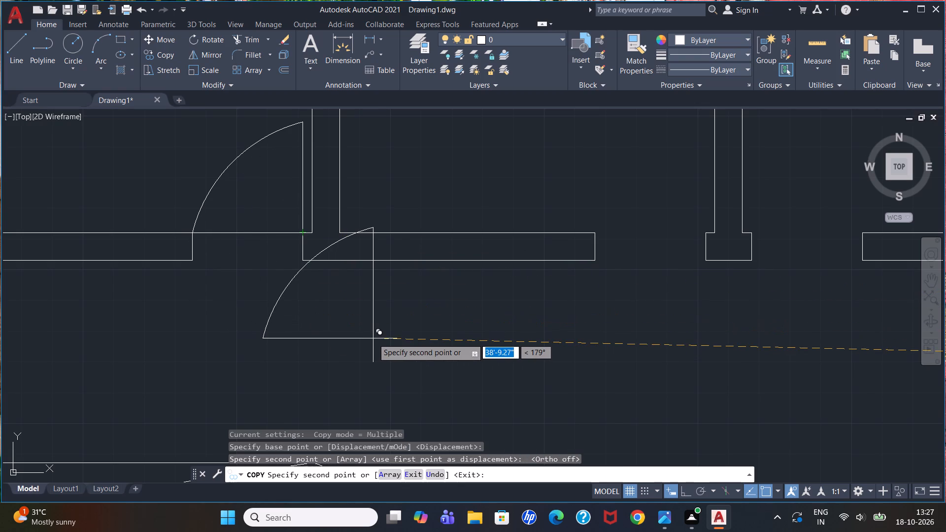
# Place another door copy at the partition-side upper corner of the middle upper room's opening and end the copying.
pyautogui.scroll(-2, 439, 212)
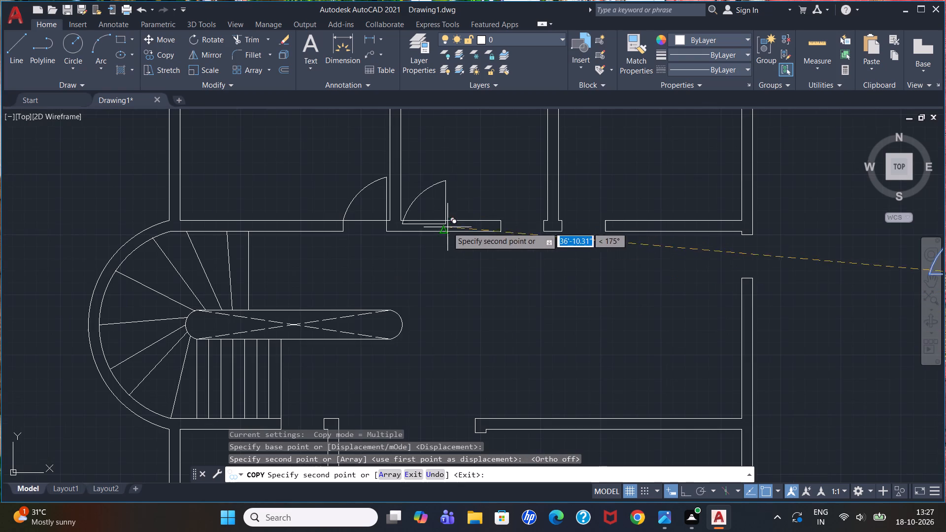
pyautogui.scroll(2, 409, 210)
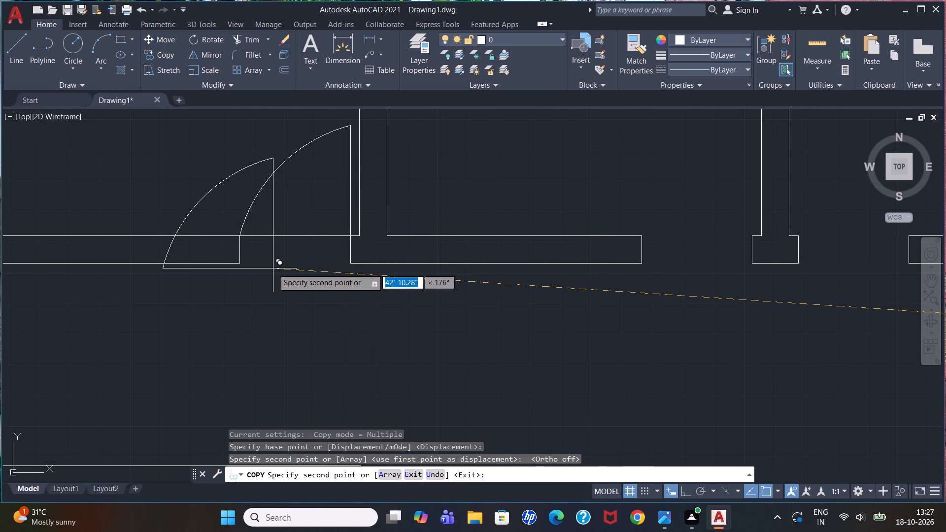
pyautogui.scroll(-2, 409, 257)
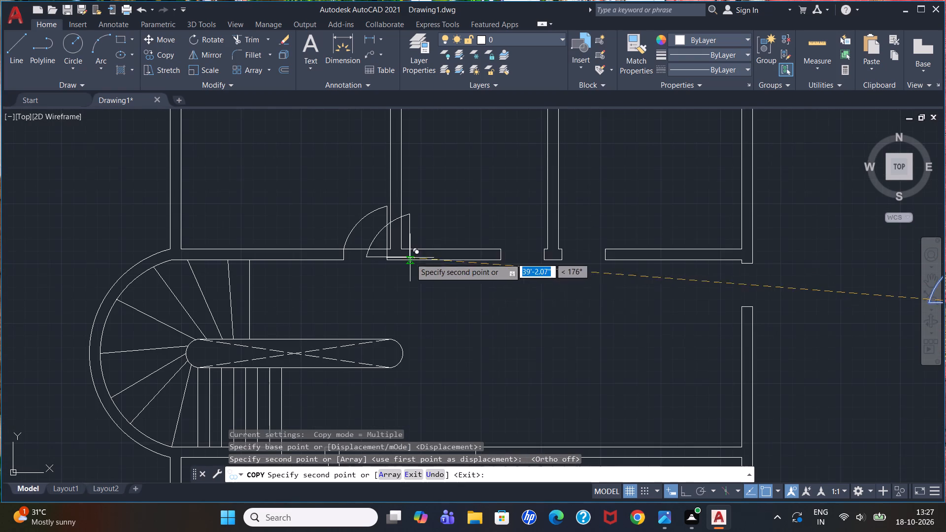
pyautogui.click(542, 248)
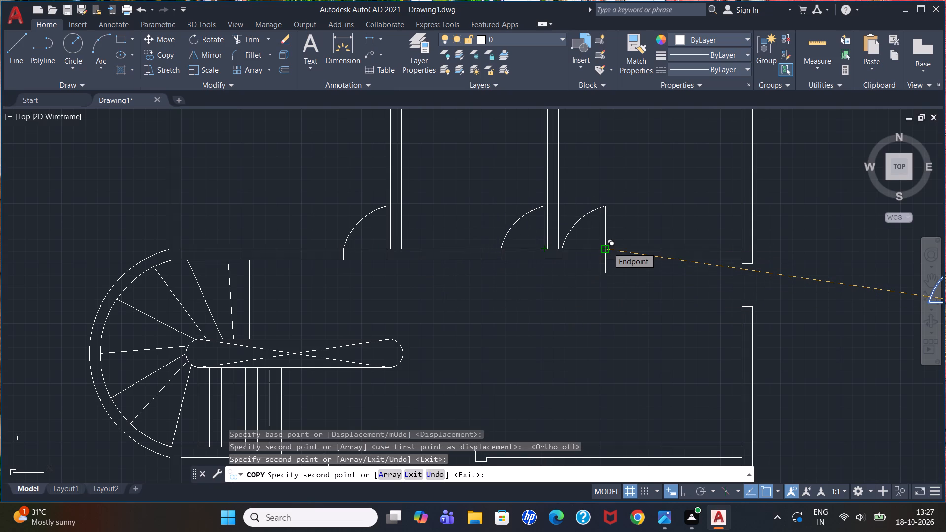
pyautogui.press('Escape')
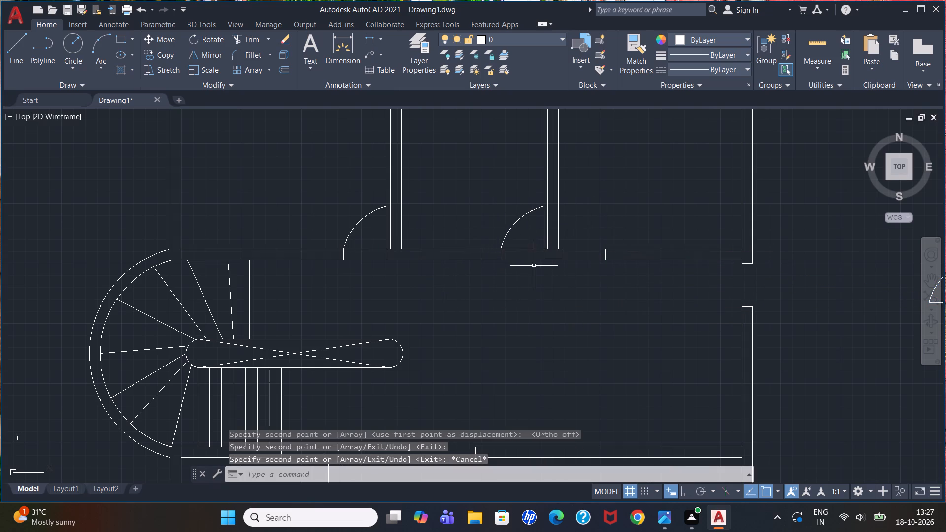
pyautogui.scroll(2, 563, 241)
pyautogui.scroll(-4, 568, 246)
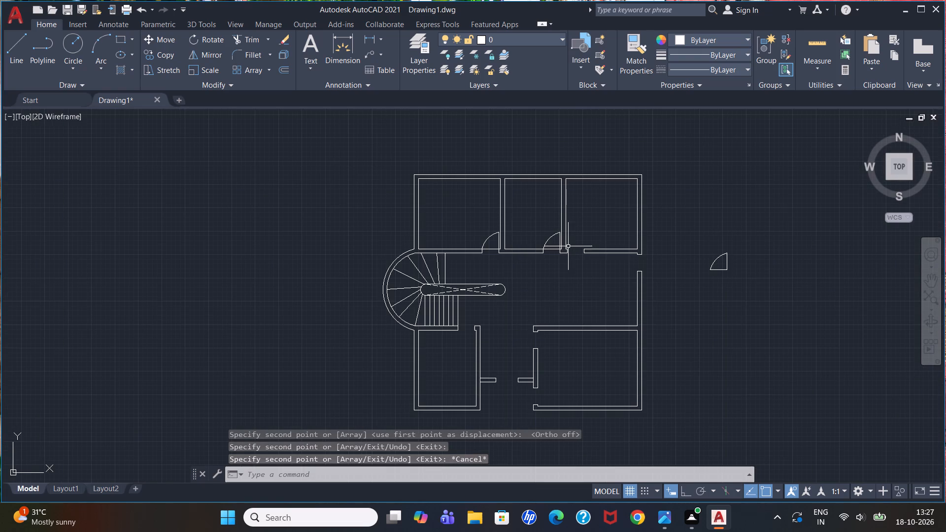
# Mirror the spare door symbol east of the plan about its vertical line with Ortho on, keeping the original.
pyautogui.click(706, 226)
pyautogui.click(734, 294)
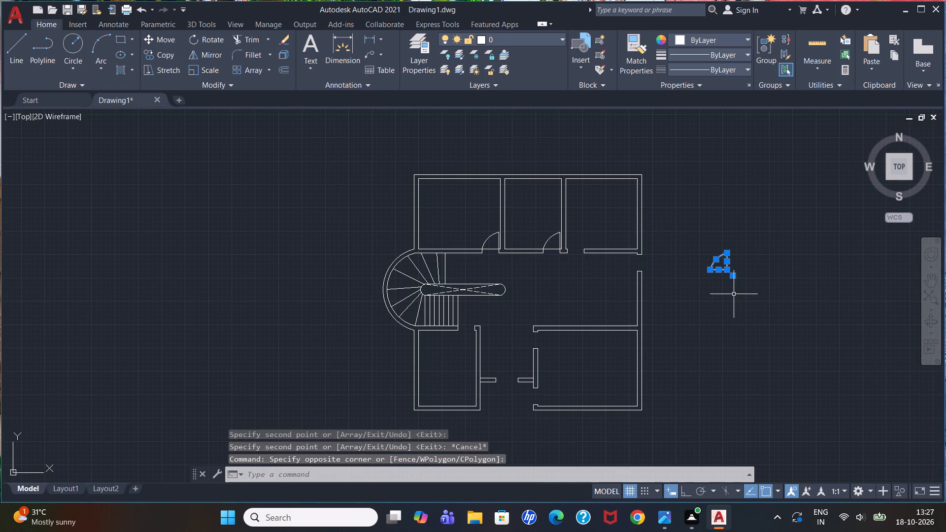
pyautogui.press('m')
pyautogui.press('i')
pyautogui.press('Return')
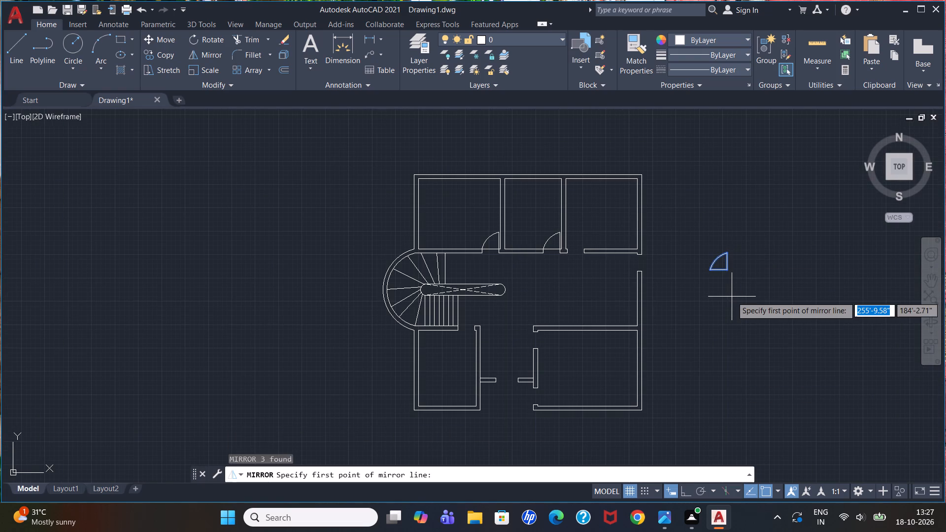
pyautogui.click(726, 272)
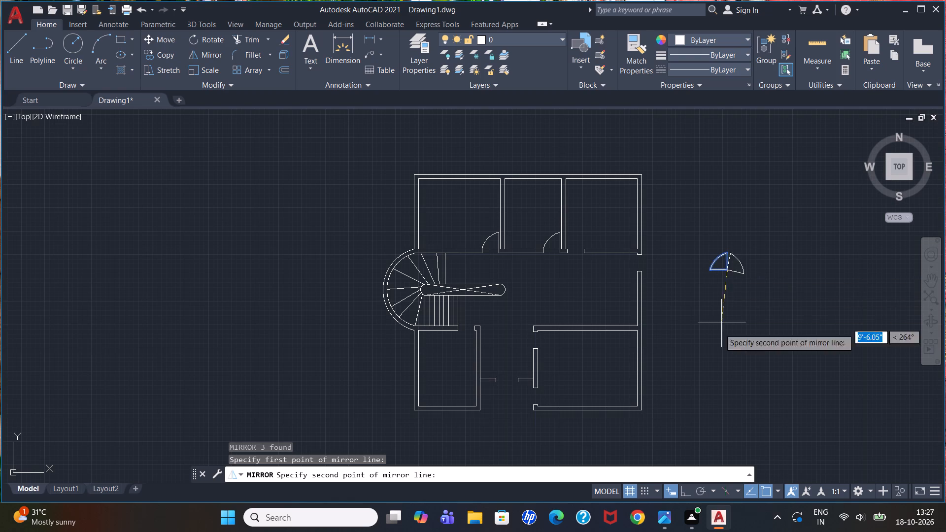
pyautogui.click(687, 491)
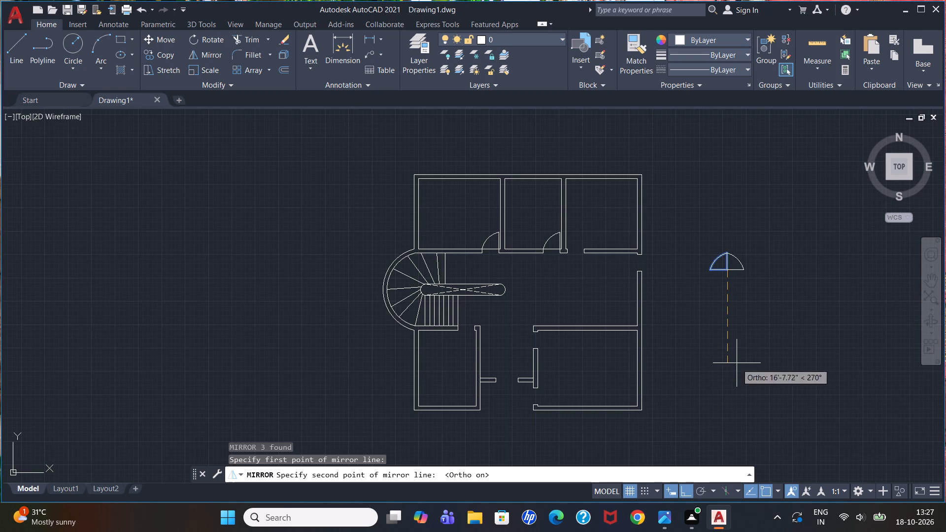
pyautogui.click(737, 363)
pyautogui.moveTo(767, 404); pyautogui.dragTo(737, 363)
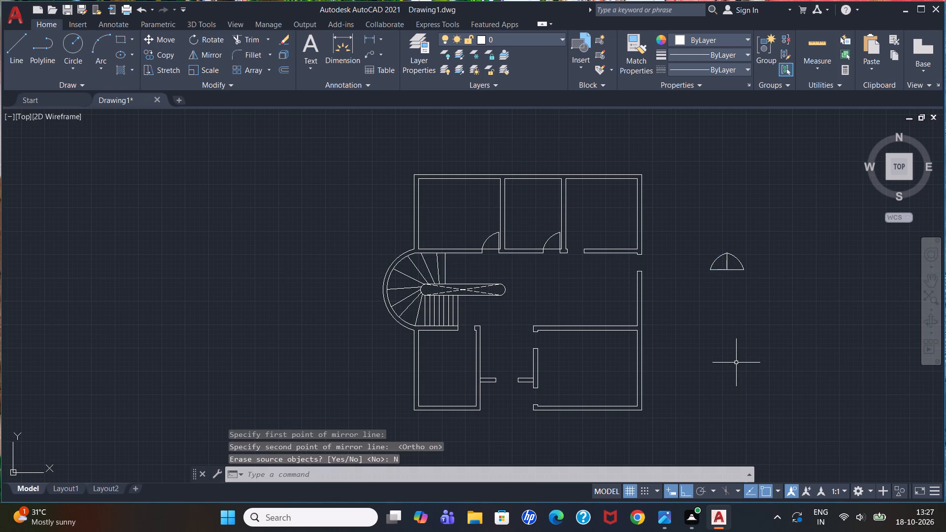
pyautogui.press('Escape')
# With Ortho off, move the mirrored door by its right-angle corner to the partition-side upper corner of the third upper room's opening.
pyautogui.click(735, 268)
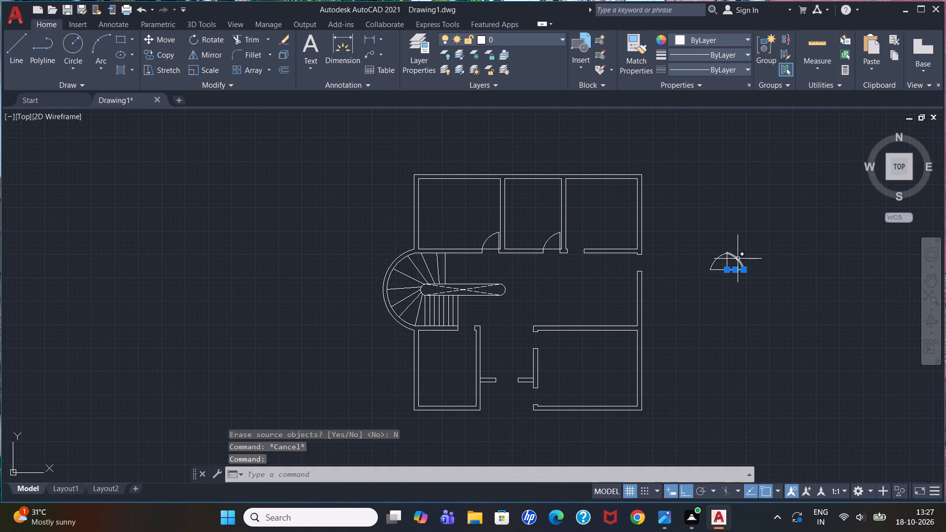
pyautogui.click(715, 235)
pyautogui.click(747, 292)
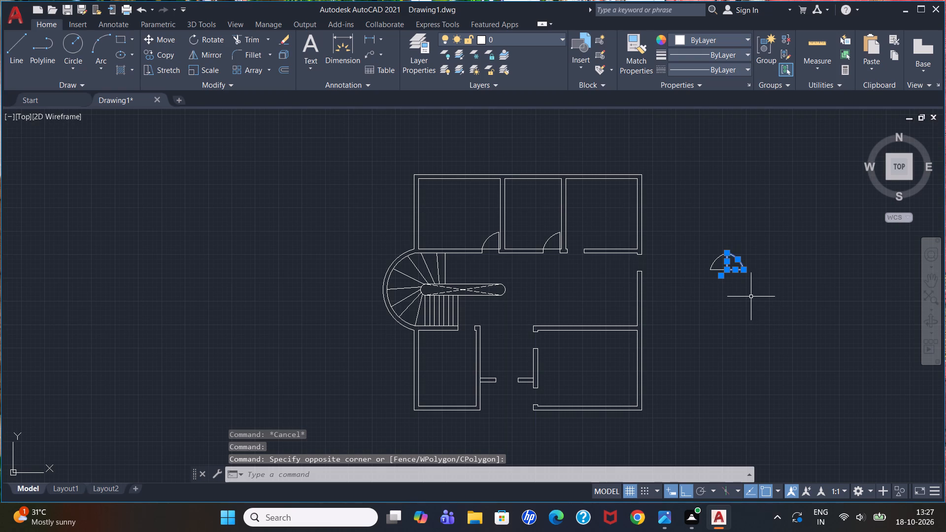
pyautogui.press('m')
pyautogui.press('Return')
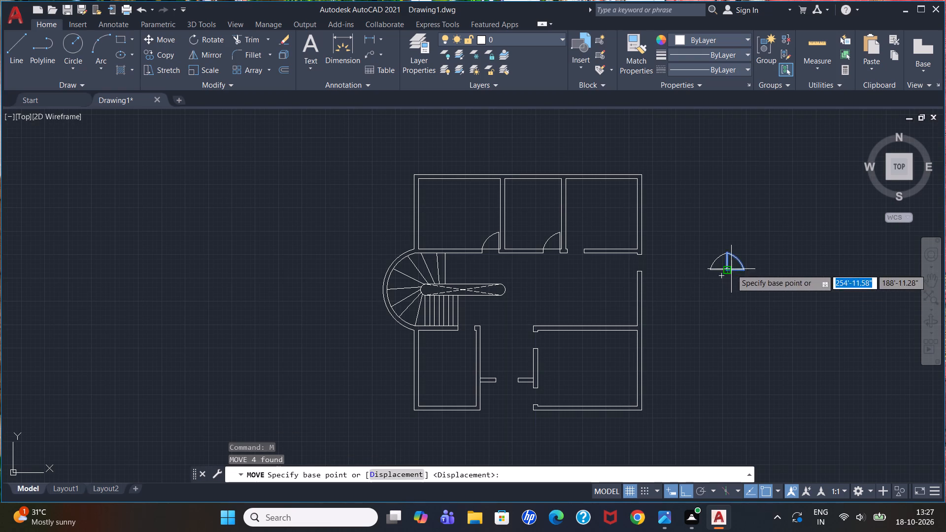
pyautogui.click(731, 268)
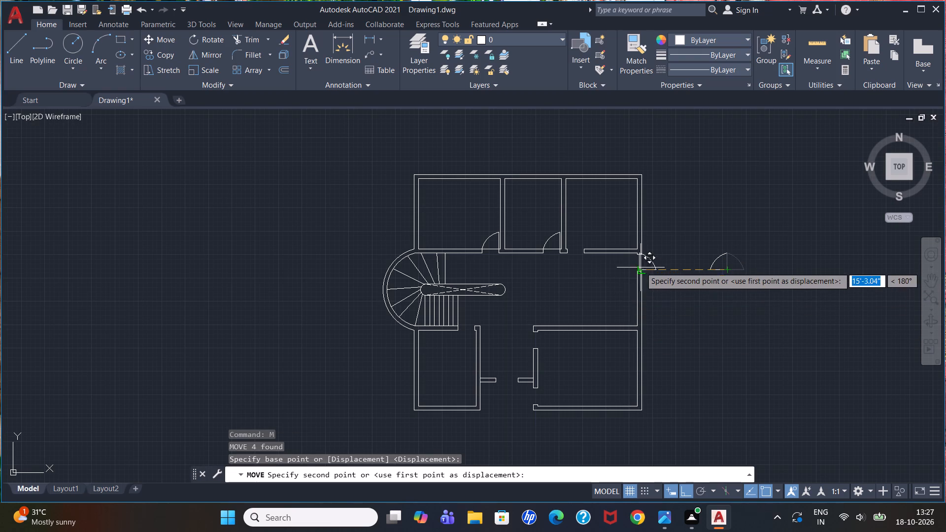
pyautogui.scroll(1, 635, 256)
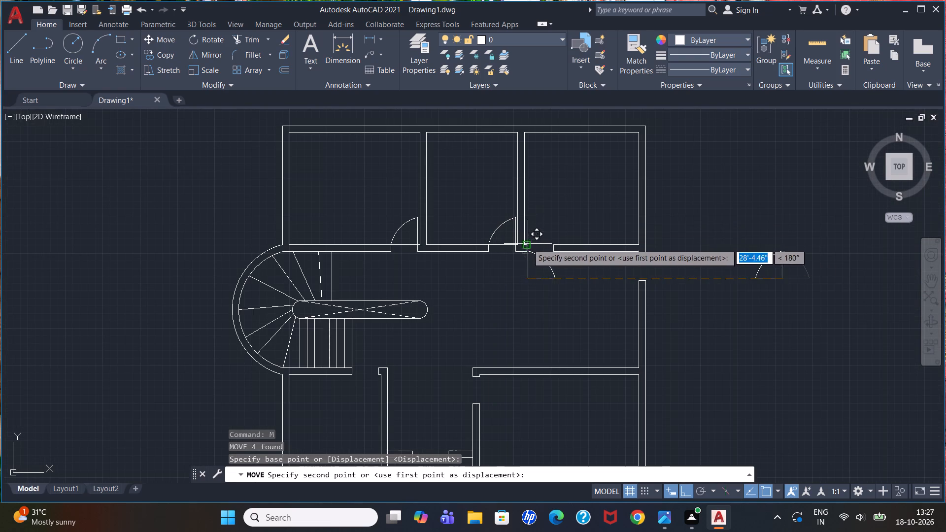
pyautogui.click(685, 492)
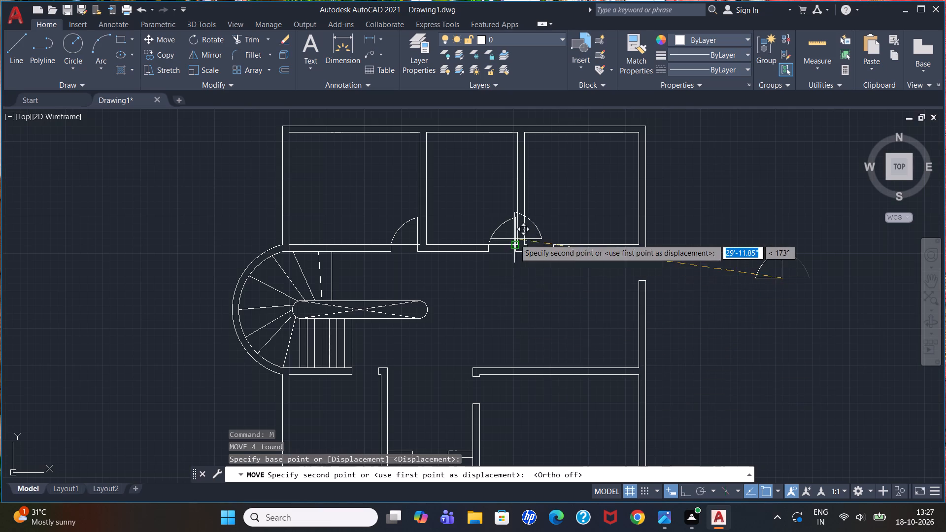
pyautogui.scroll(2, 526, 229)
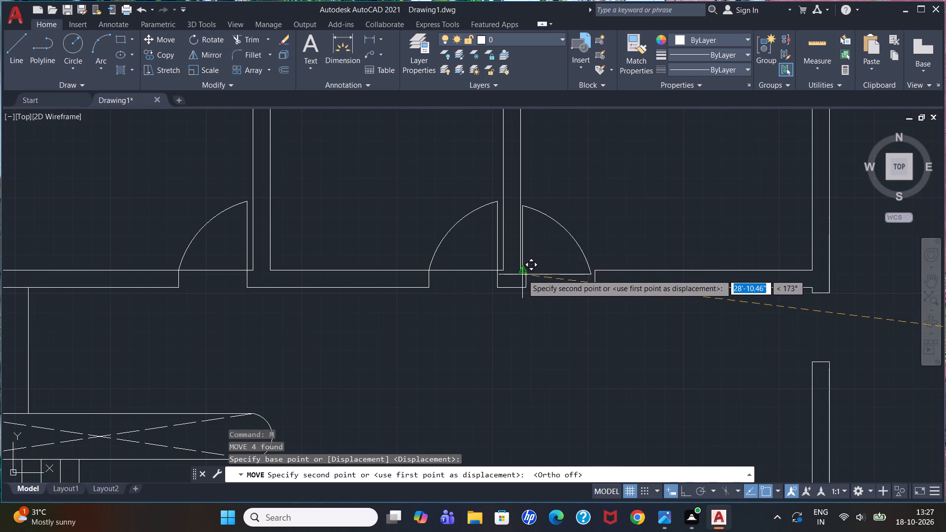
pyautogui.click(527, 273)
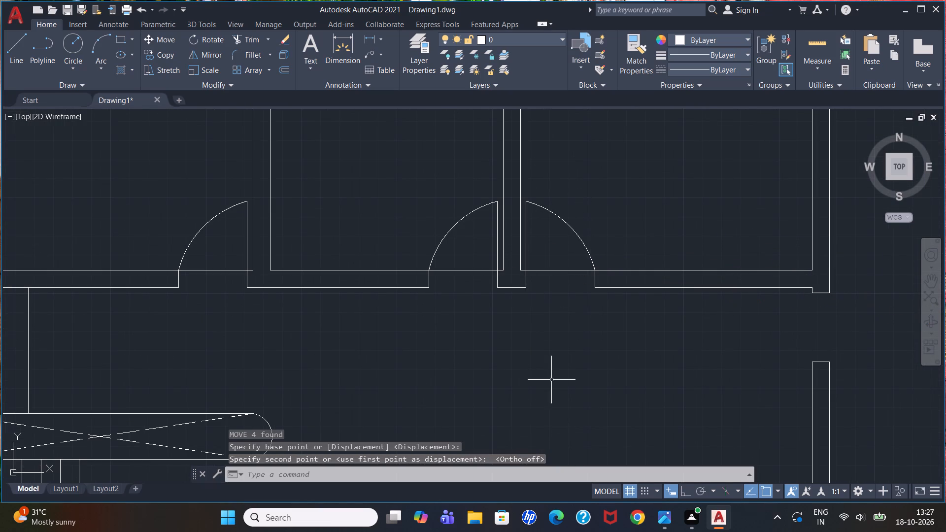
pyautogui.press('Escape')
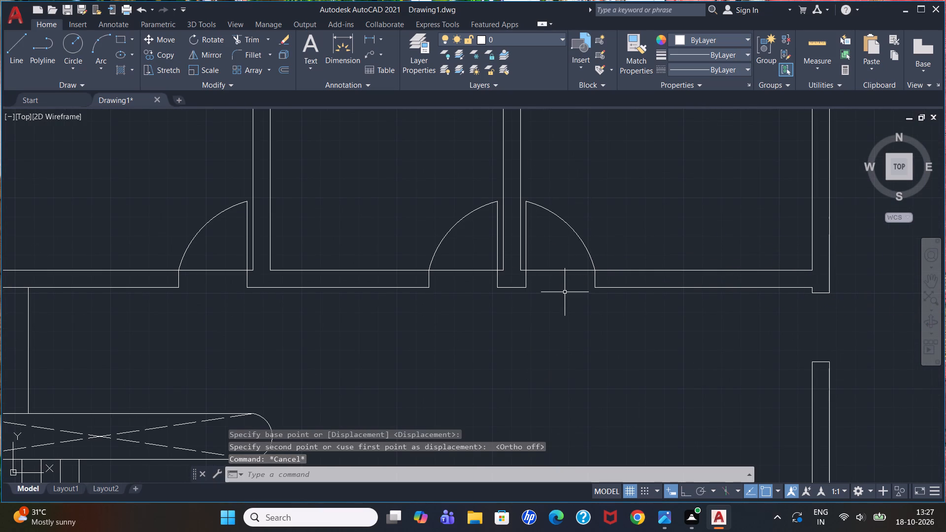
# Trim away the horizontal door lines that cross the three upper rooms' openings.
pyautogui.write('tr')
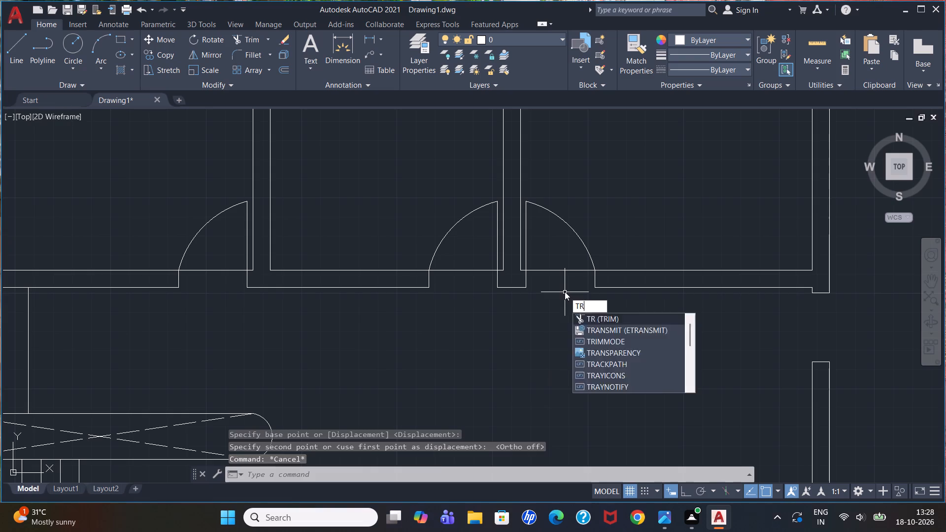
pyautogui.press('Return')
pyautogui.click(221, 268)
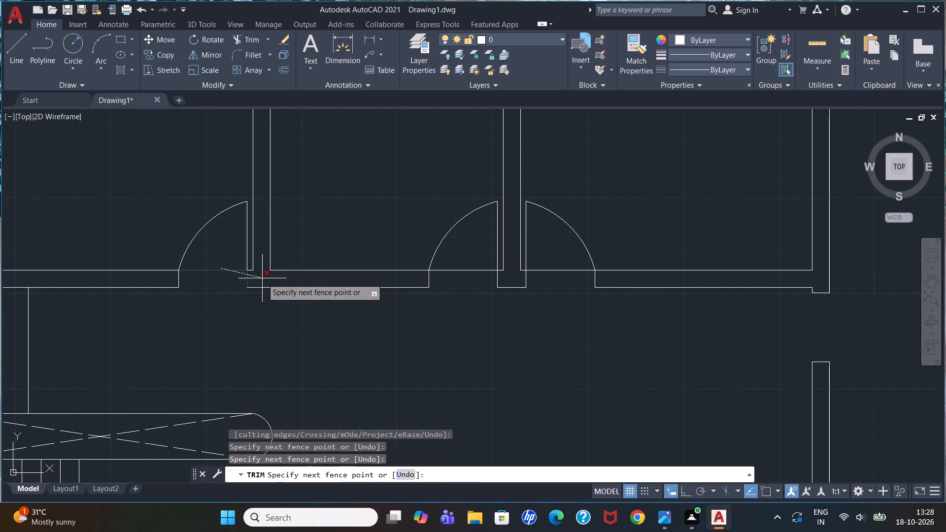
pyautogui.click(222, 271)
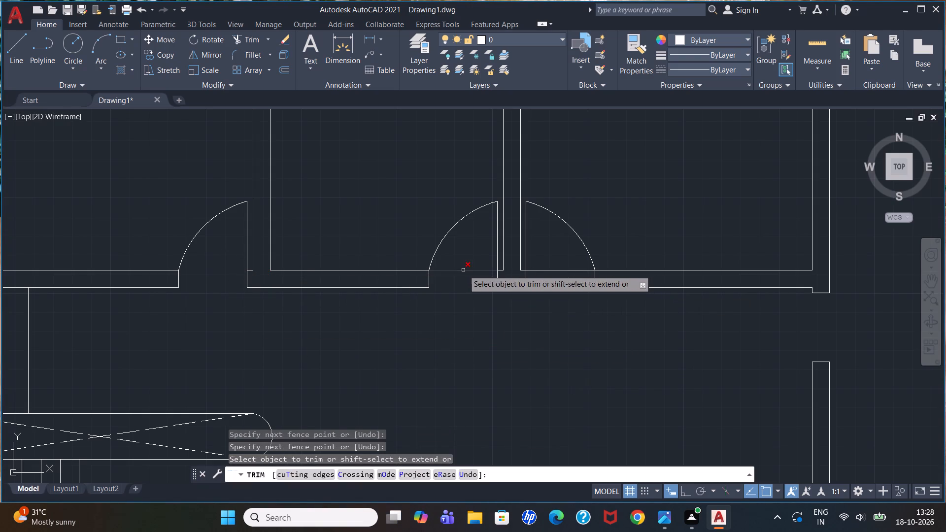
pyautogui.click(463, 270)
pyautogui.click(556, 270)
pyautogui.scroll(-3, 549, 248)
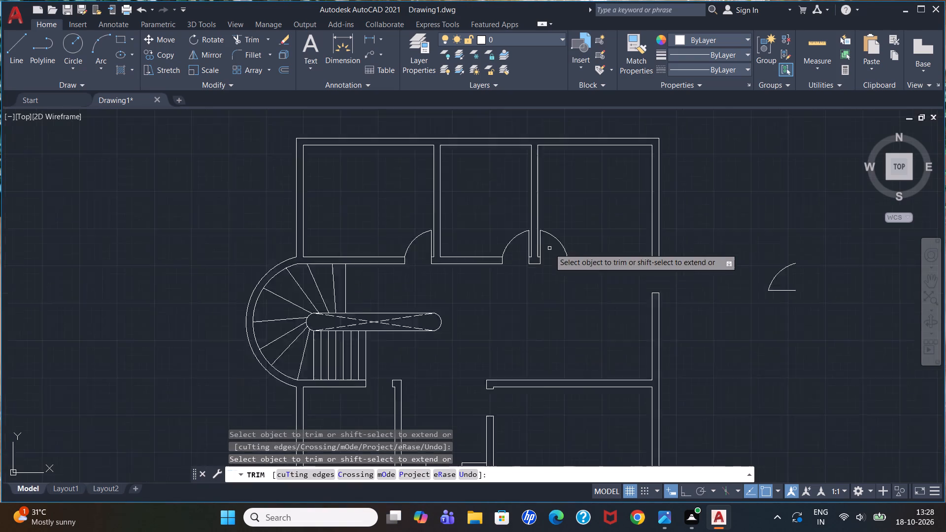
pyautogui.press('Escape')
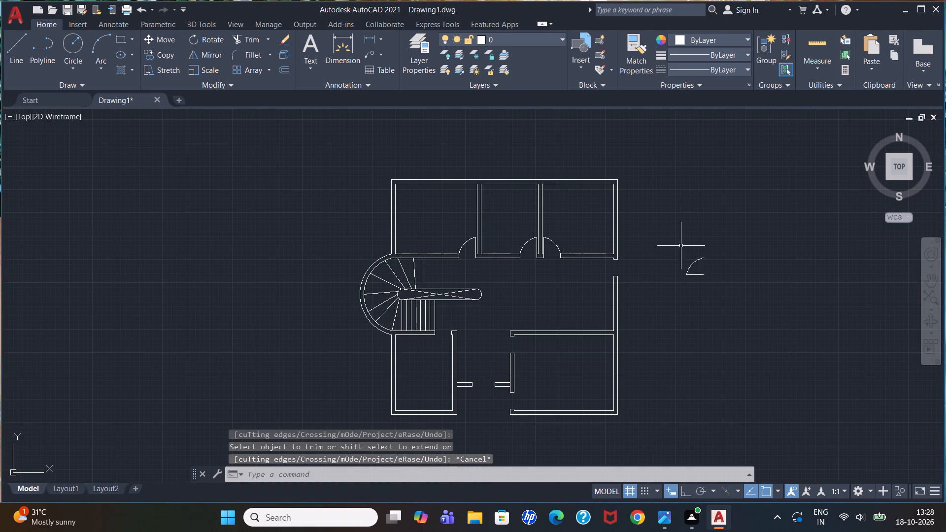
# Redraw the vertical line of the spare door symbol from the arc's upper end to the horizontal line's open end.
pyautogui.click(646, 223)
pyautogui.press('Escape')
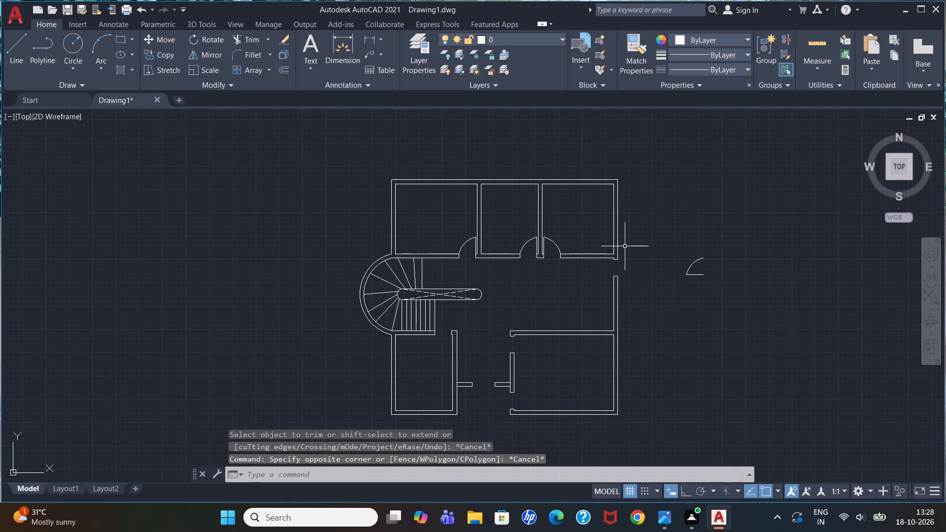
pyautogui.press('l')
pyautogui.press('Return')
pyautogui.scroll(2, 640, 219)
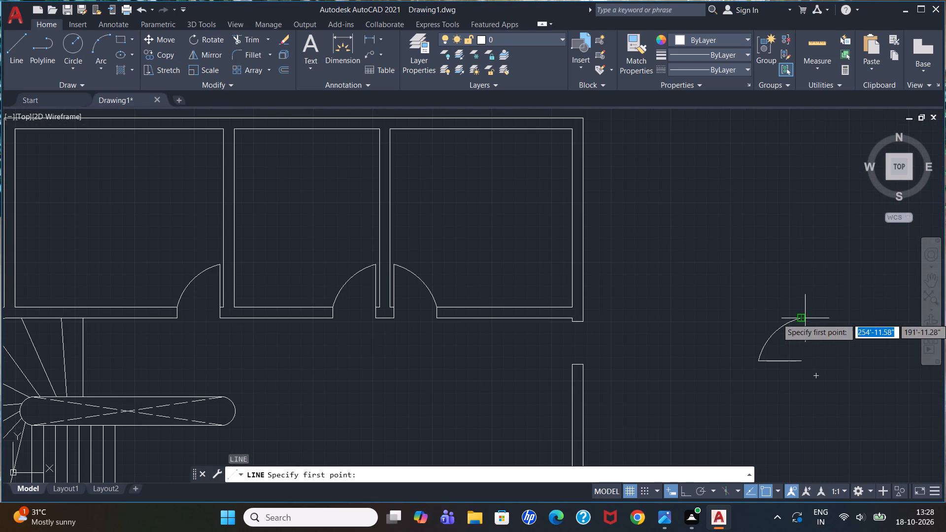
pyautogui.click(805, 318)
pyautogui.click(802, 358)
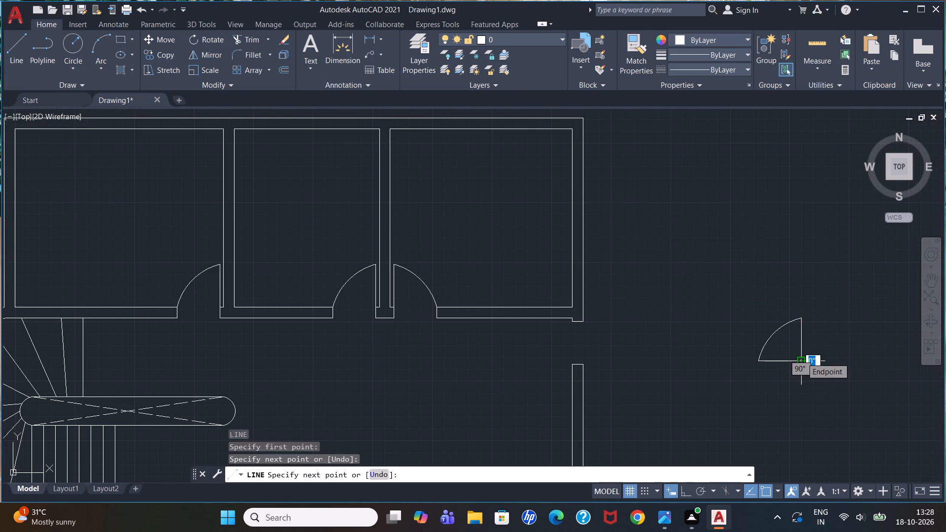
pyautogui.press('Escape')
# Rotate the spare door symbol 90° counterclockwise about its right-angle corner with Ortho on.
pyautogui.scroll(-1, 703, 276)
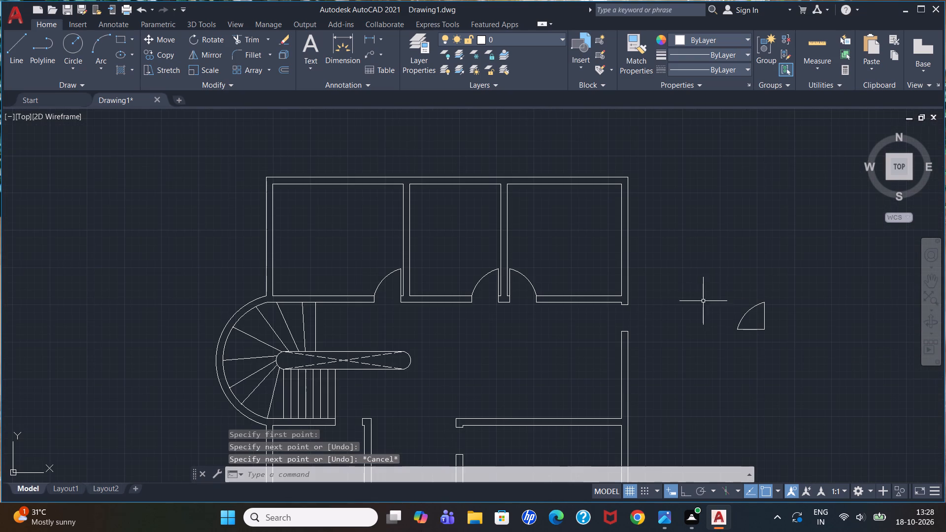
pyautogui.scroll(-1, 704, 280)
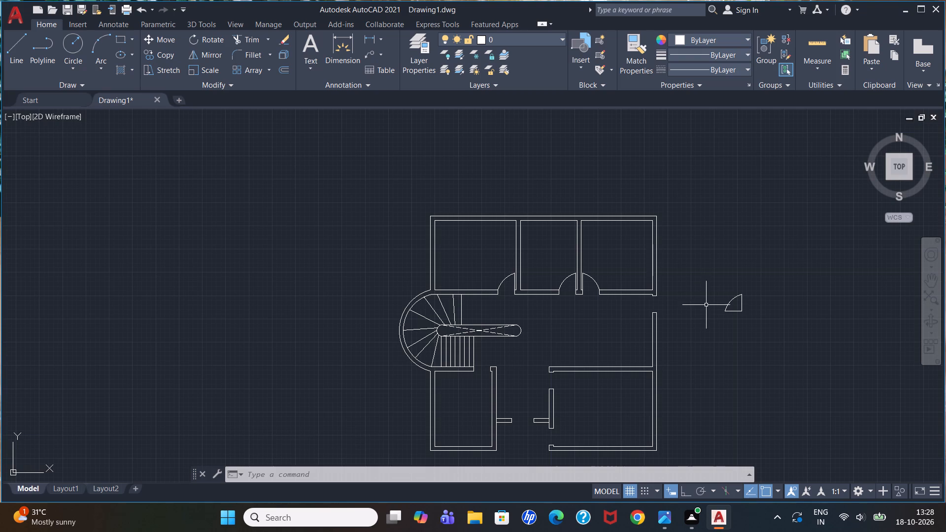
pyautogui.click(705, 280)
pyautogui.click(760, 331)
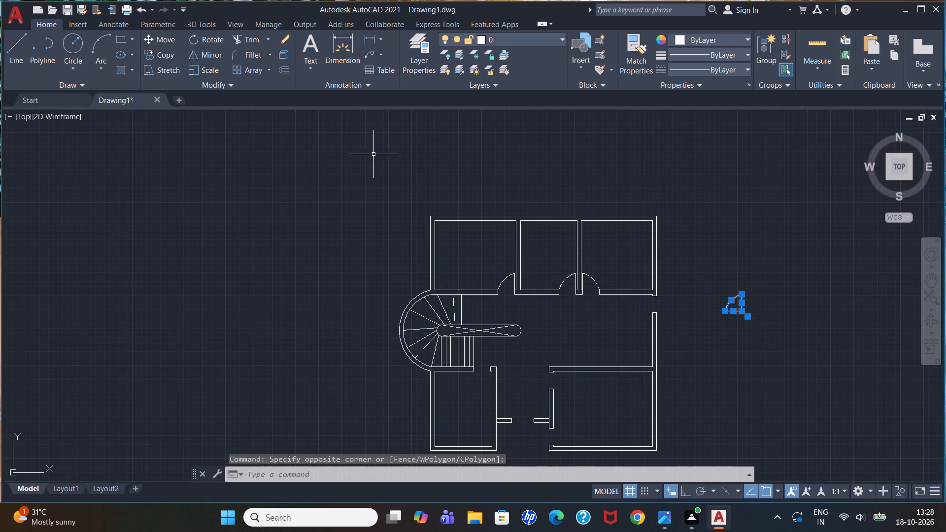
pyautogui.click(195, 35)
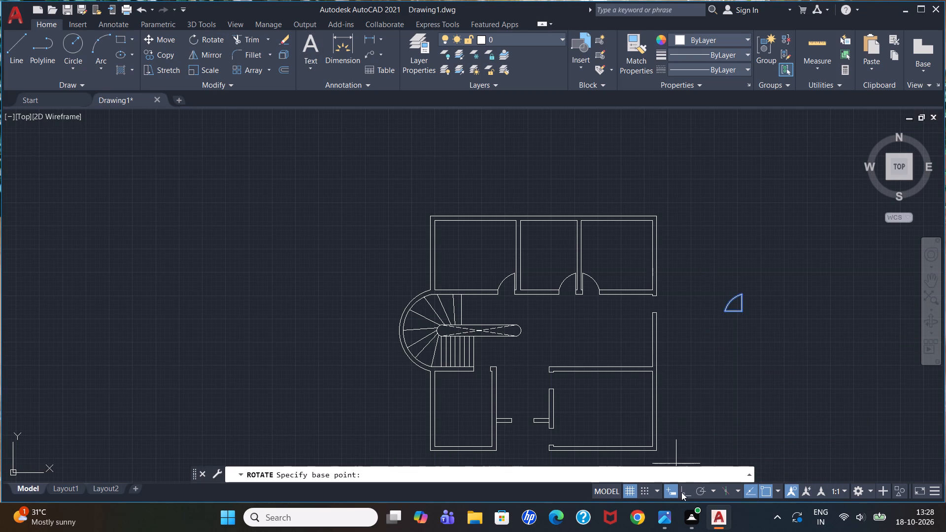
pyautogui.click(686, 495)
pyautogui.click(740, 315)
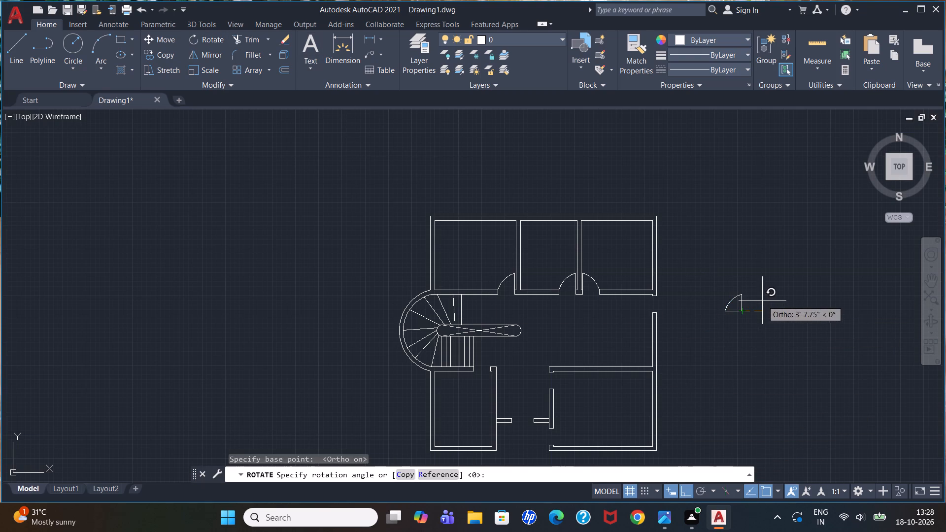
pyautogui.click(734, 262)
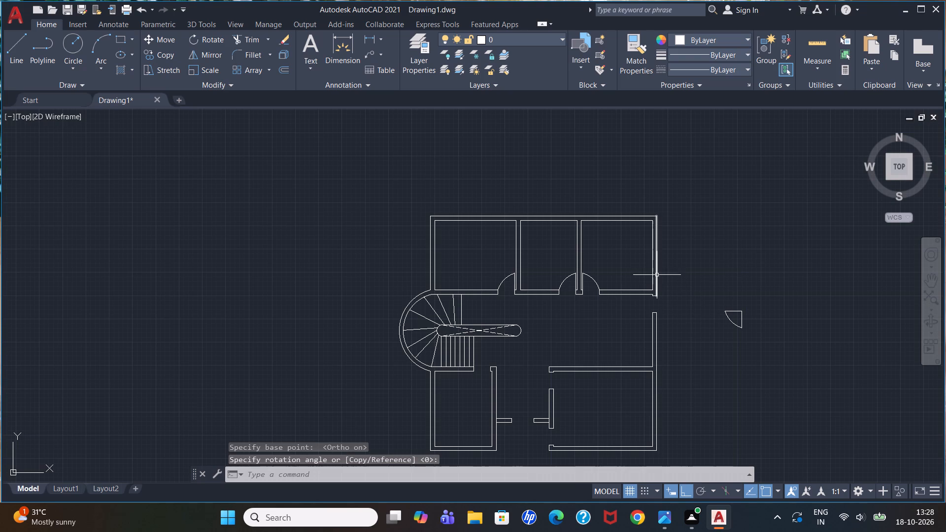
# With Ortho off, copy the rotated door by its right-angle corner to the upper inner corner of the east wall's opening.
pyautogui.click(703, 294)
pyautogui.click(788, 351)
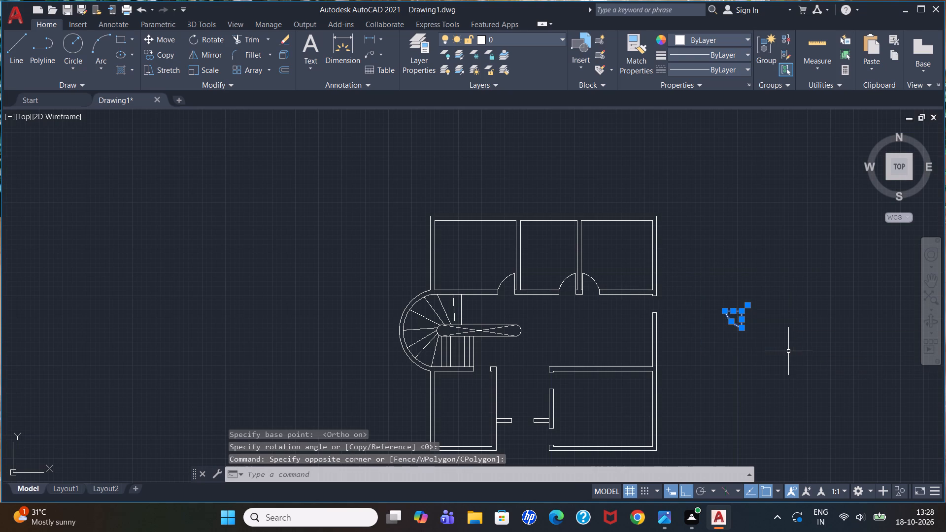
pyautogui.write('co')
pyautogui.press('Return')
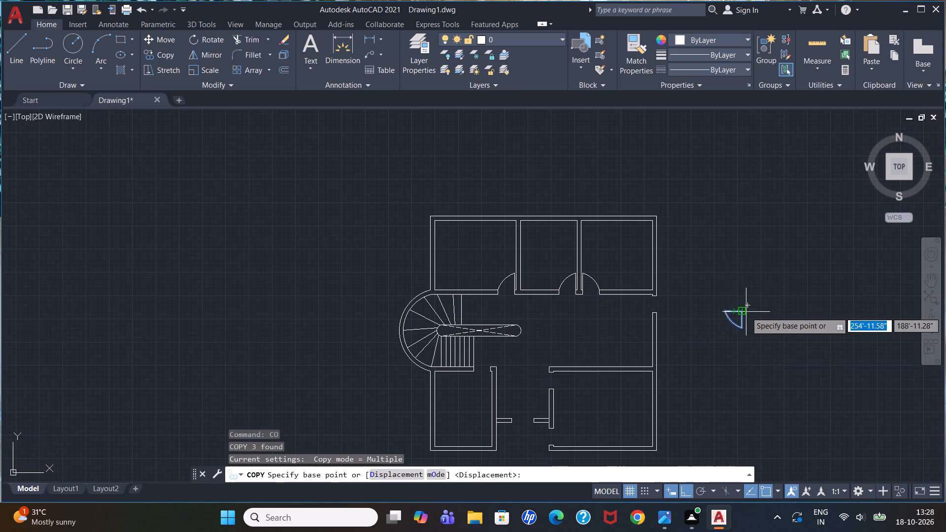
pyautogui.click(746, 312)
pyautogui.scroll(3, 650, 268)
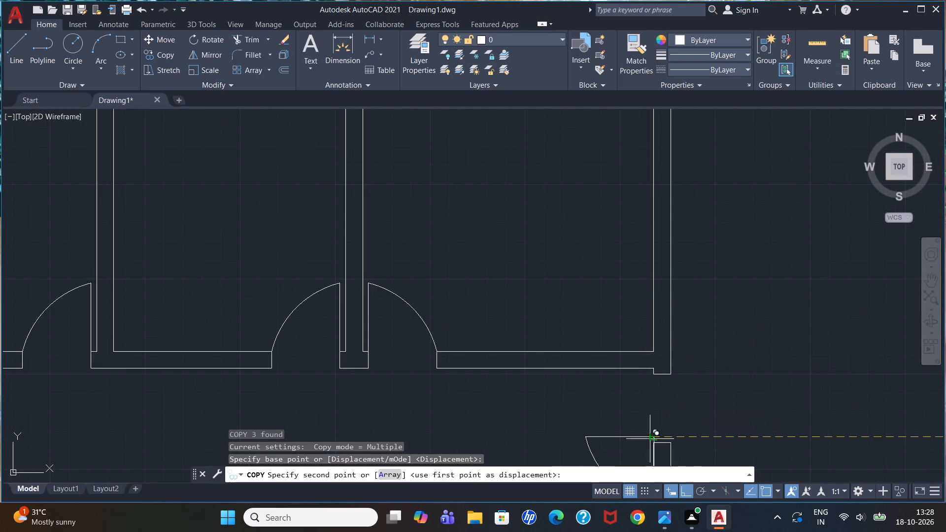
pyautogui.click(687, 491)
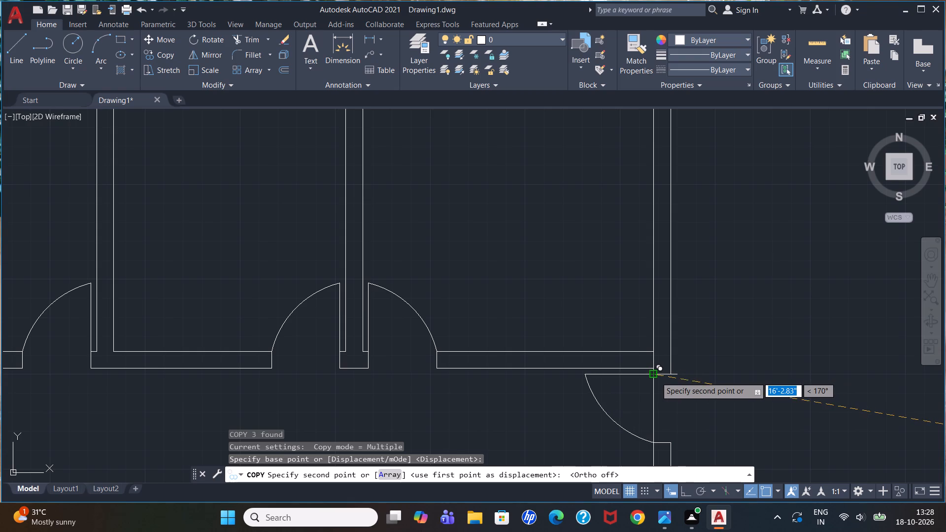
pyautogui.click(655, 377)
pyautogui.press('Escape')
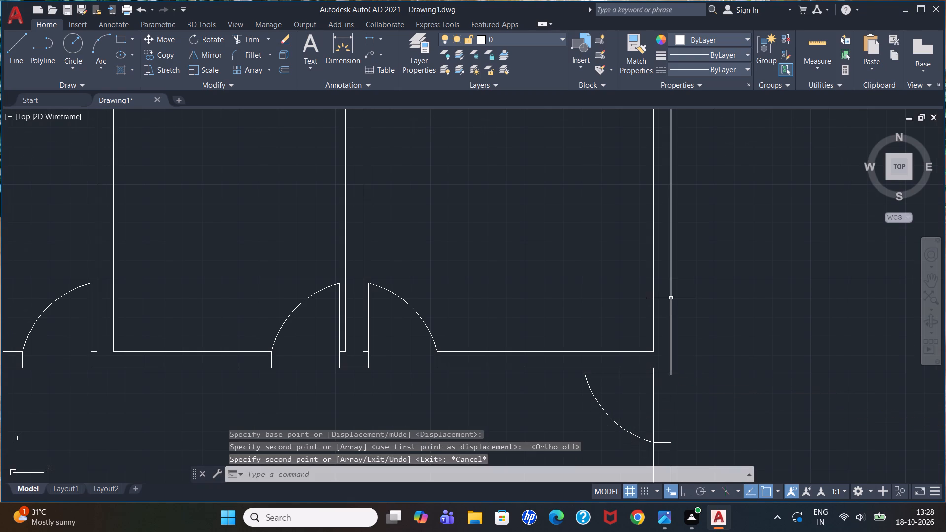
# Delete the vertical line of the spare door symbol east of the plan.
pyautogui.scroll(-2, 671, 298)
pyautogui.scroll(-1, 659, 371)
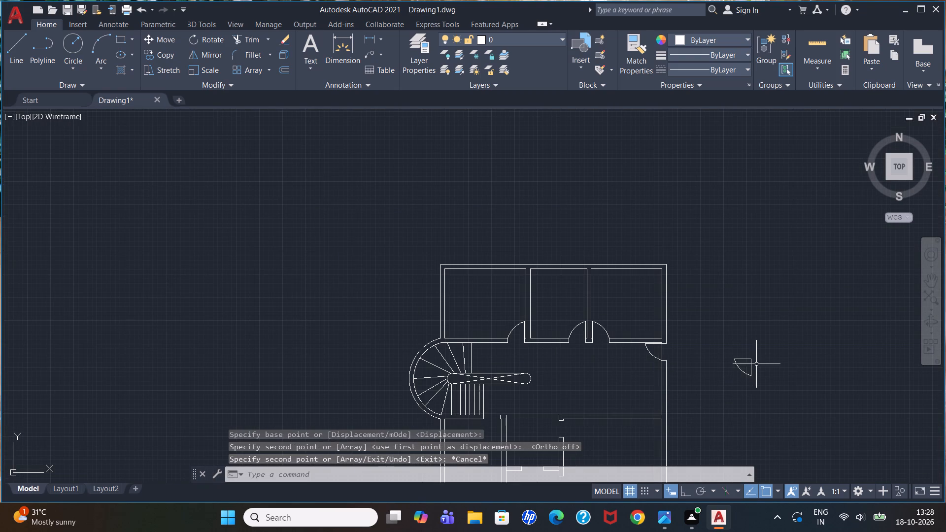
pyautogui.click(750, 368)
pyautogui.press('Delete')
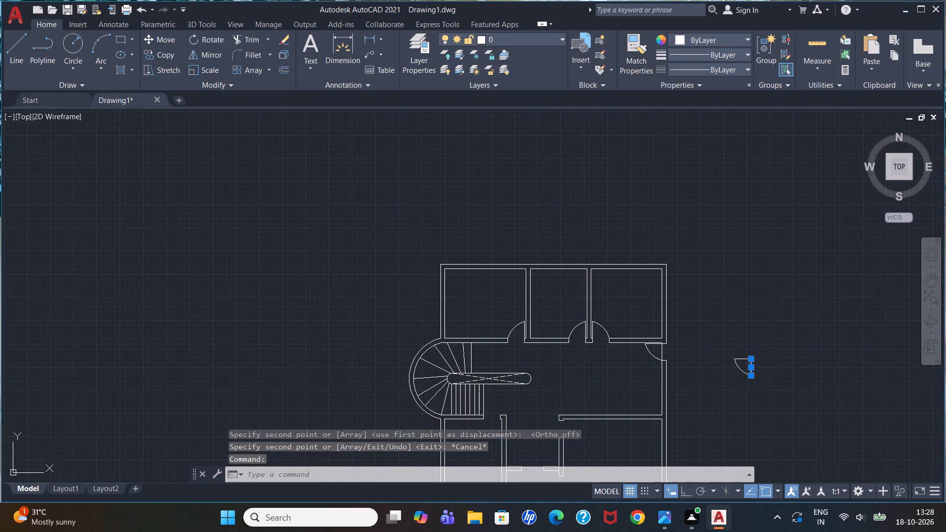
# Delete the vertical line of the door symbol placed in the east wall's opening.
pyautogui.scroll(2, 716, 368)
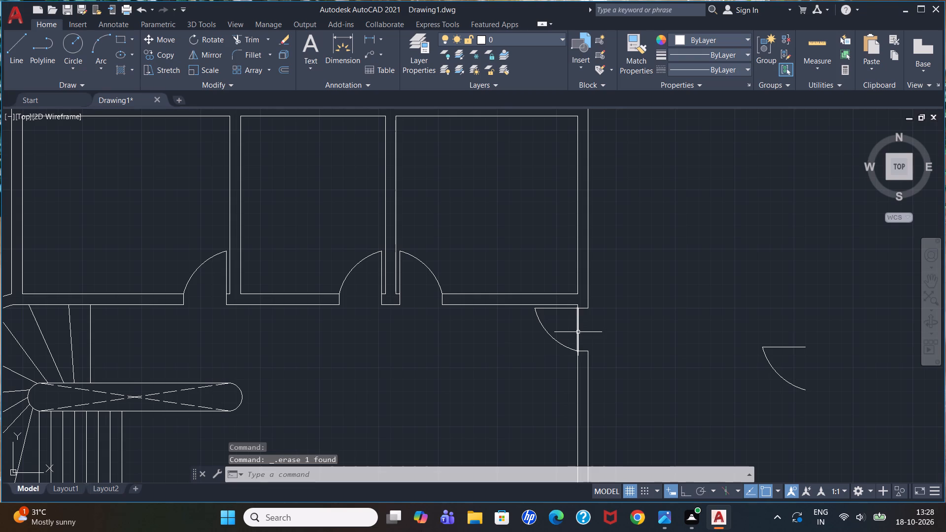
pyautogui.click(578, 332)
pyautogui.press('Delete')
# Rotate the spare door symbol east of the plan 90° counterclockwise about its horizontal line's east end, with Ortho on.
pyautogui.scroll(-3, 583, 378)
pyautogui.click(602, 348)
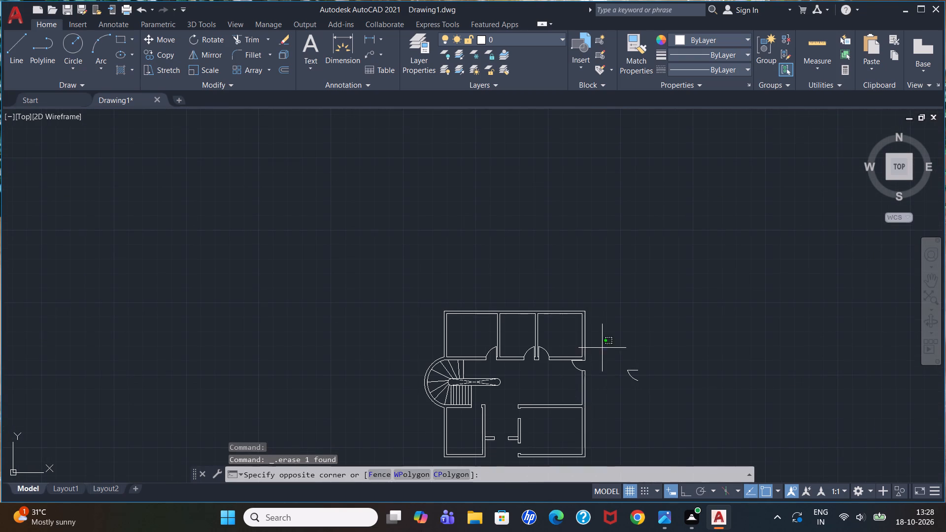
pyautogui.click(667, 397)
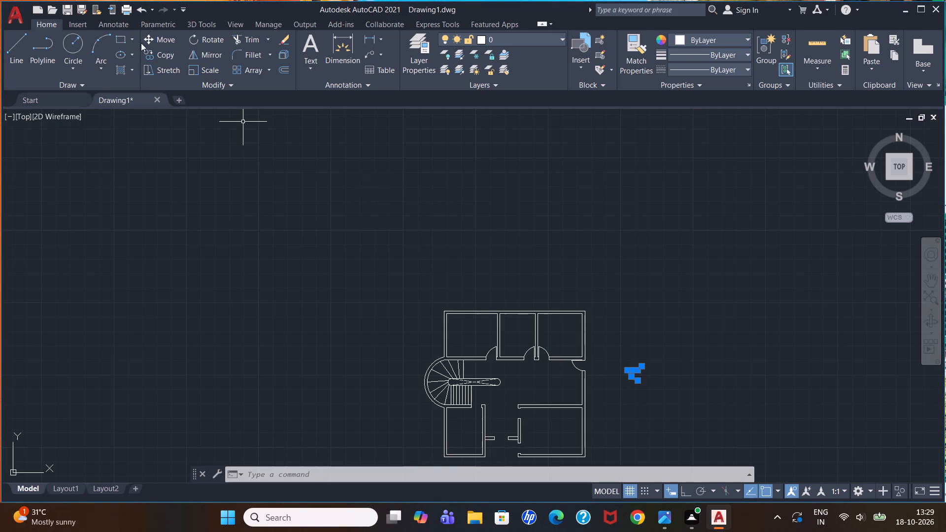
pyautogui.click(202, 32)
pyautogui.click(208, 36)
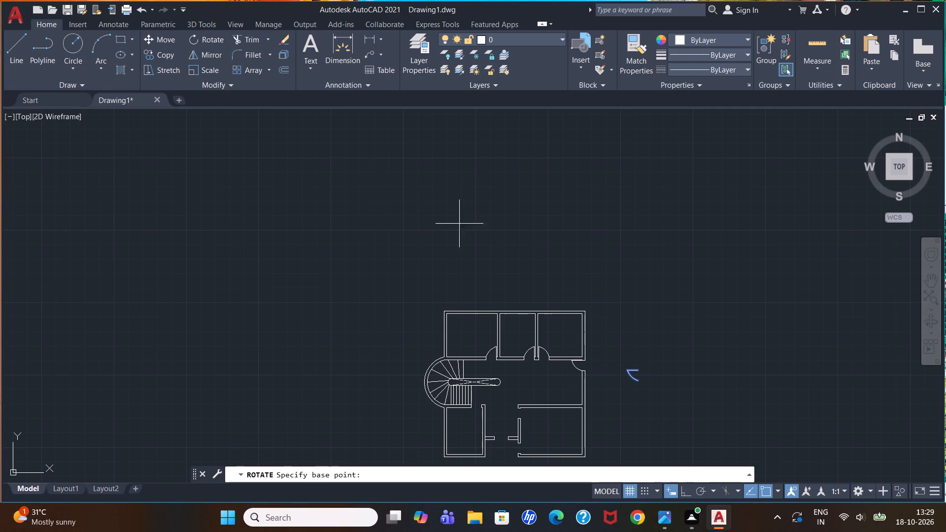
pyautogui.click(687, 493)
pyautogui.click(637, 373)
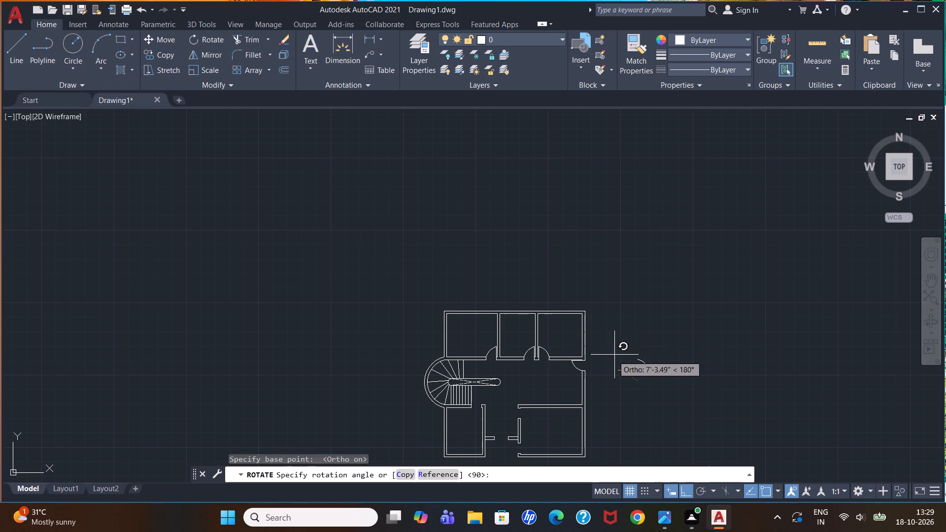
pyautogui.click(643, 343)
# Copy the rotated spare door symbol, using the upper end of its vertical line as the base point.
pyautogui.click(626, 353)
pyautogui.click(669, 398)
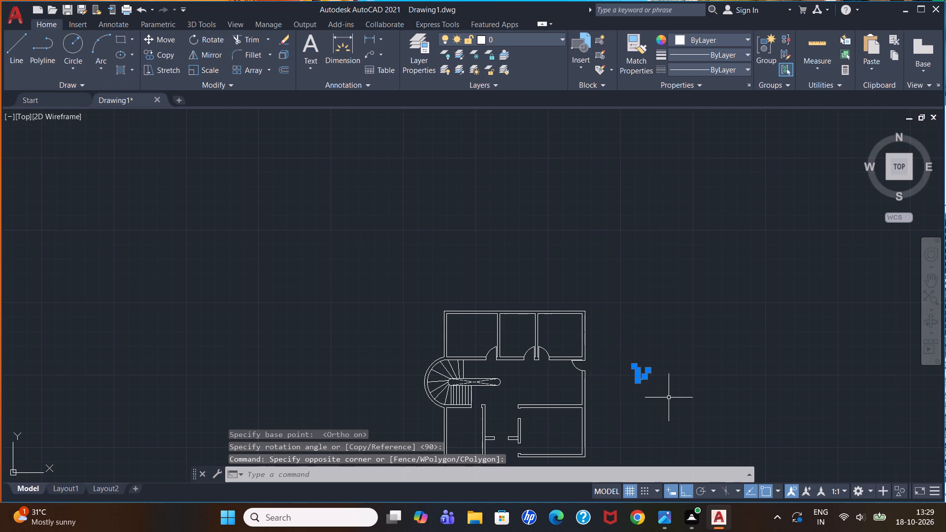
pyautogui.write('co')
pyautogui.press('Return')
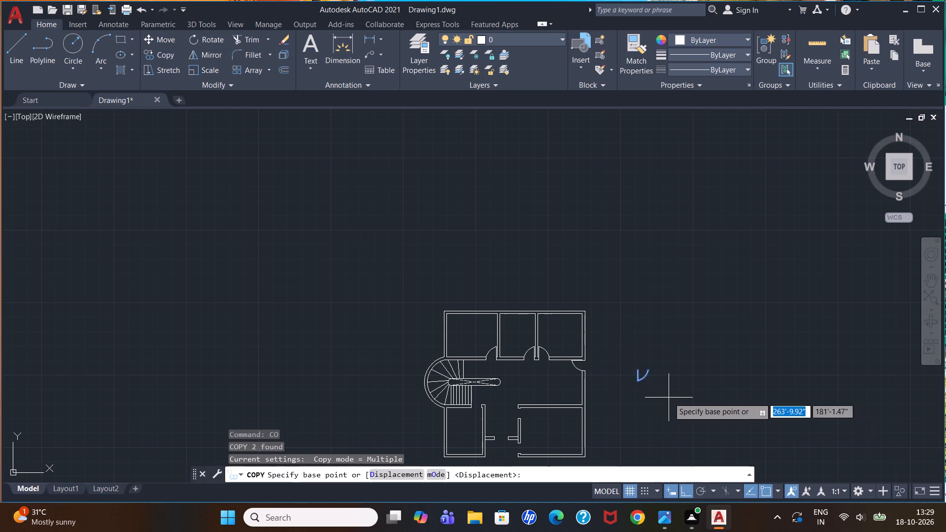
pyautogui.click(635, 370)
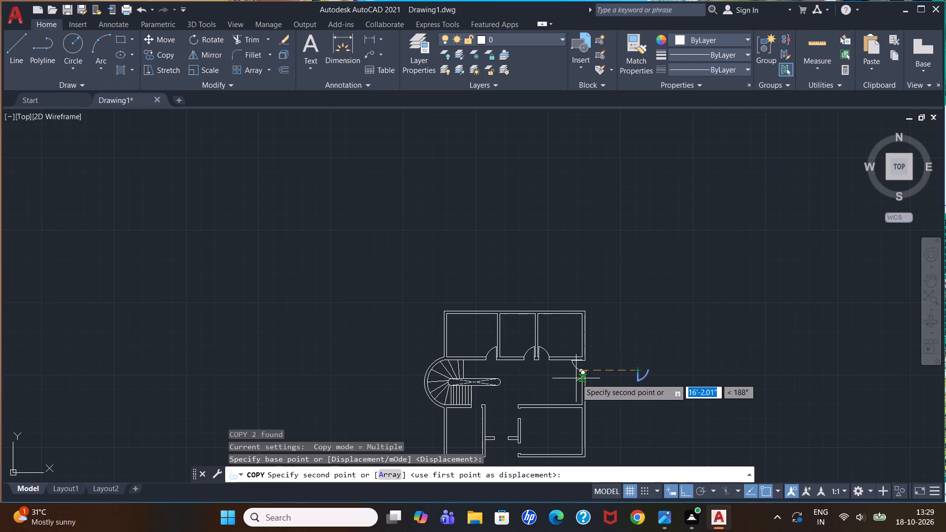
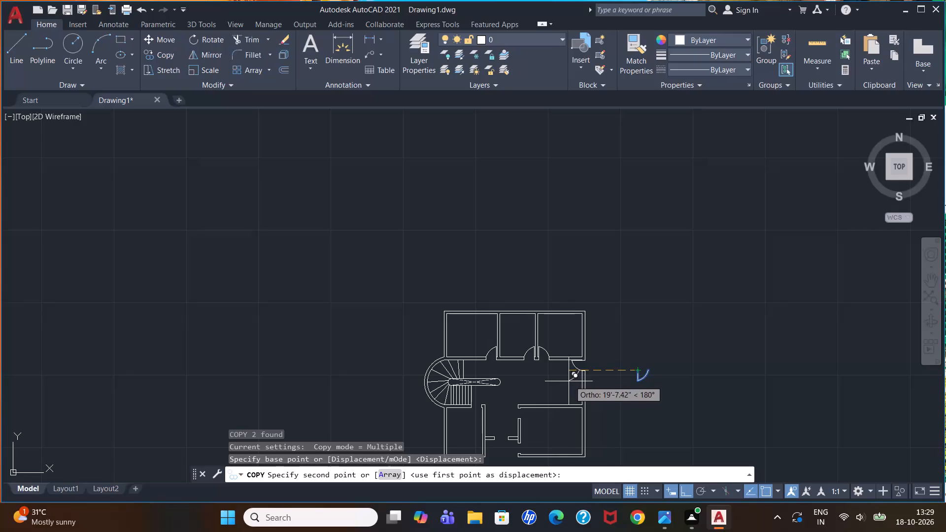
# Mirror the spare door symbol east of the plan about a vertical line through its arc's midpoint, keeping the original.
pyautogui.press('Escape')
pyautogui.click(615, 360)
pyautogui.click(654, 386)
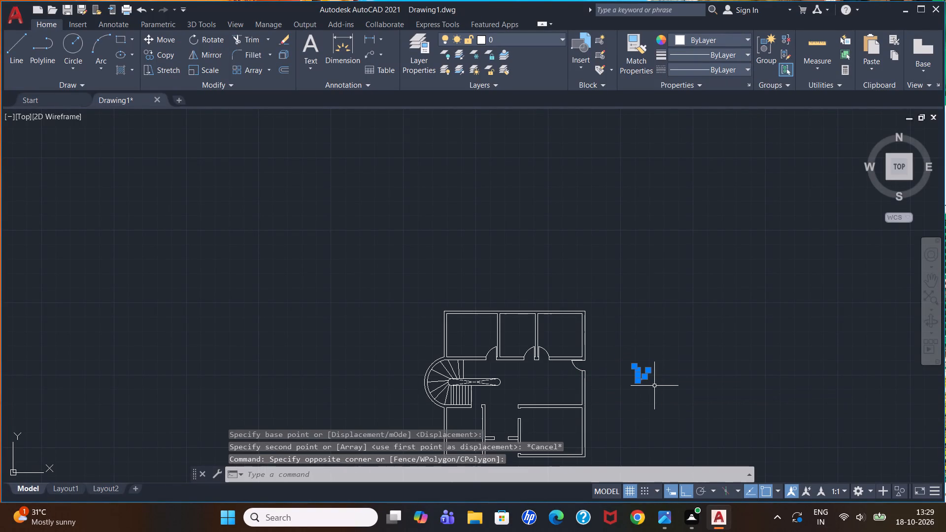
pyautogui.write('mi')
pyautogui.press('Return')
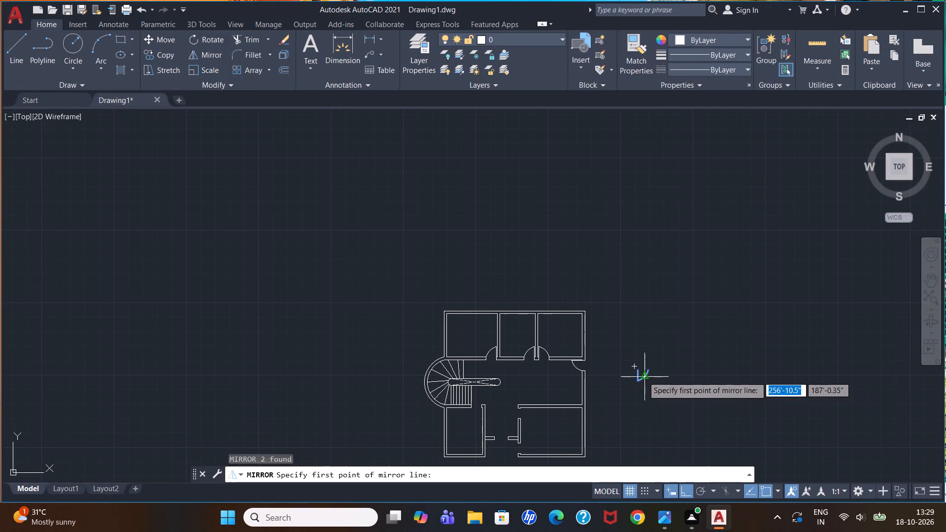
pyautogui.click(643, 375)
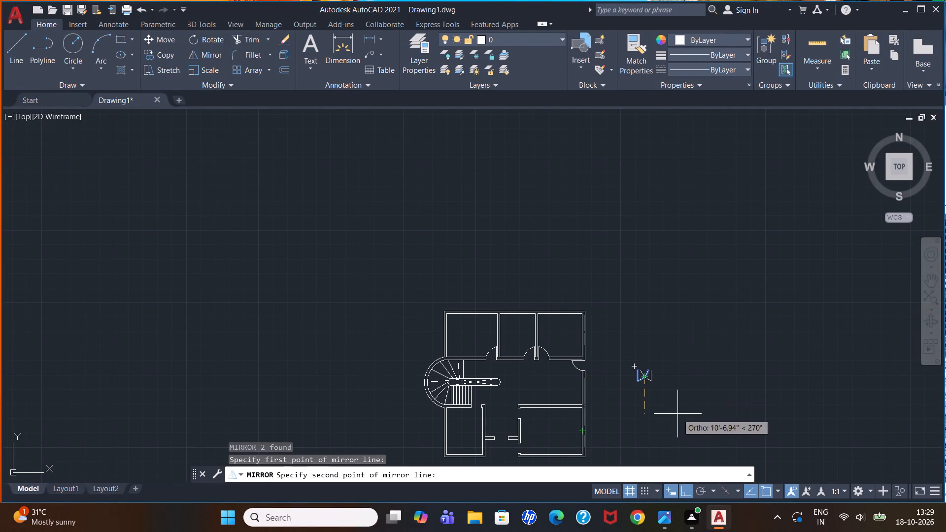
pyautogui.click(677, 414)
pyautogui.moveTo(713, 459); pyautogui.dragTo(677, 414)
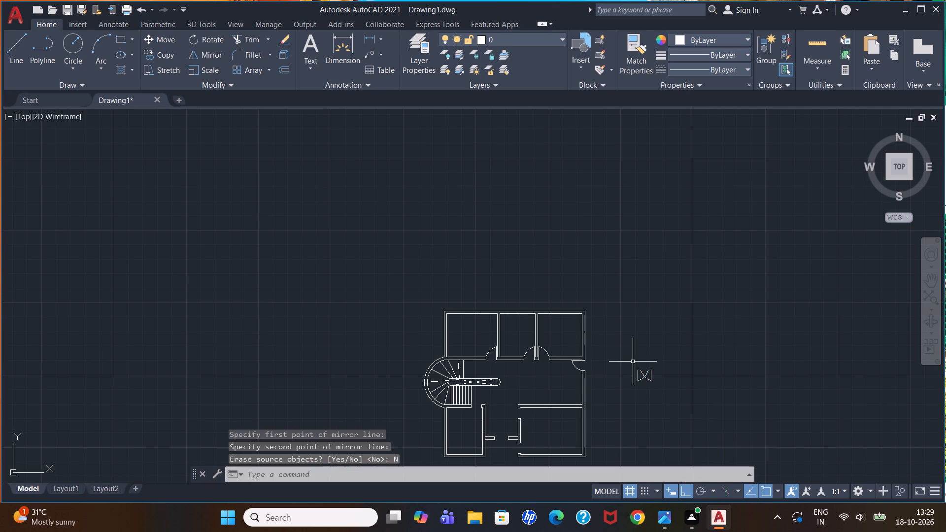
# Move the mirrored door symbol by its vertical line's upper end to the east jamb of the southwest room's north opening, with Ortho off.
pyautogui.click(653, 378)
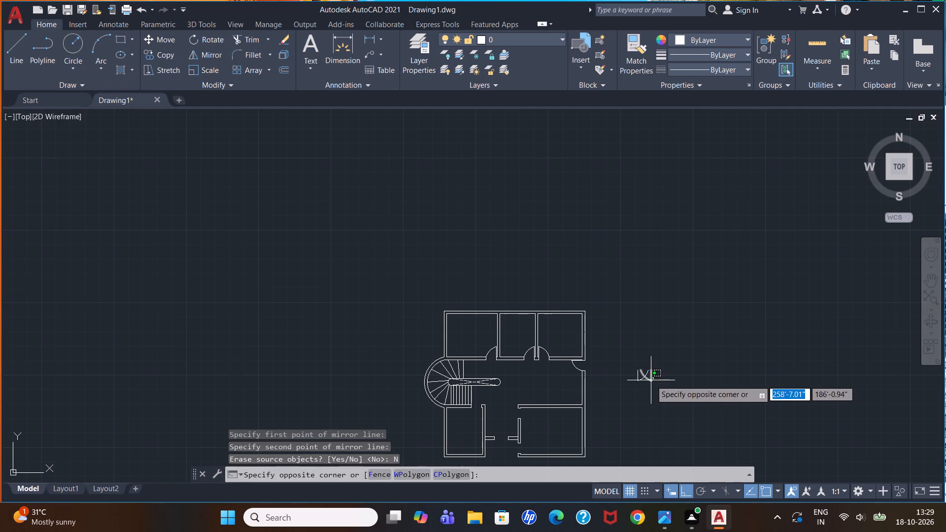
pyautogui.click(651, 380)
pyautogui.click(647, 378)
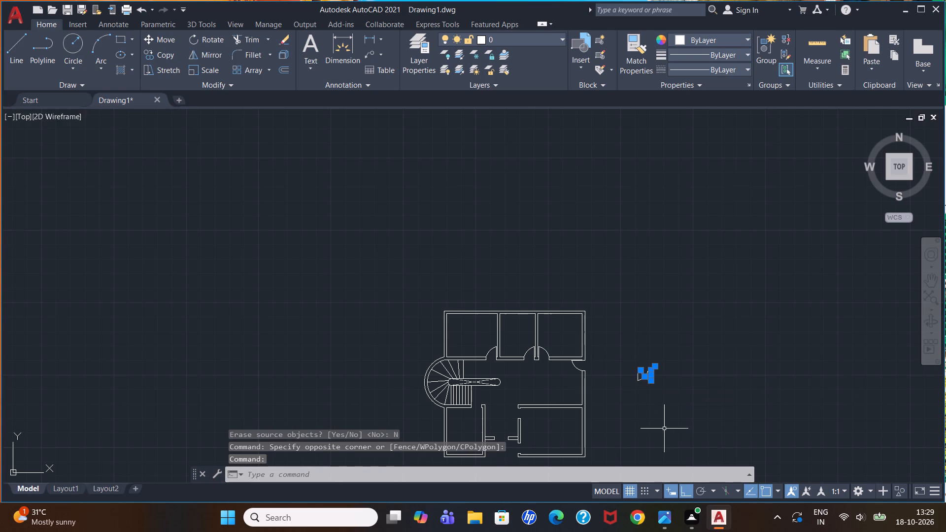
pyautogui.press('m')
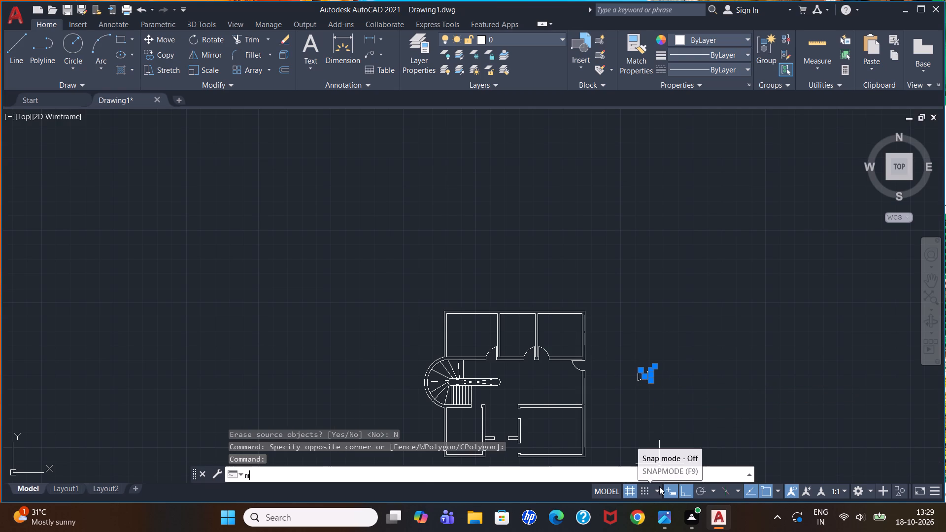
pyautogui.press('Return')
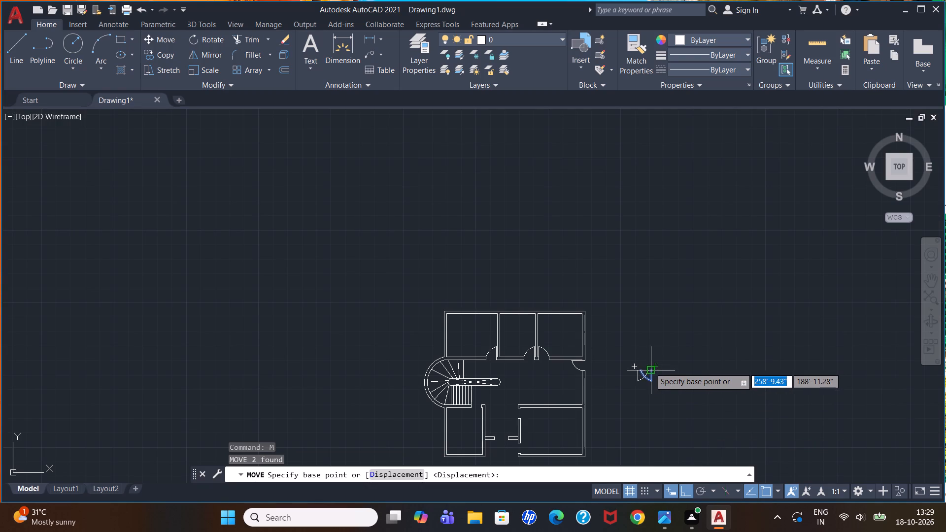
pyautogui.click(649, 368)
pyautogui.scroll(2, 512, 424)
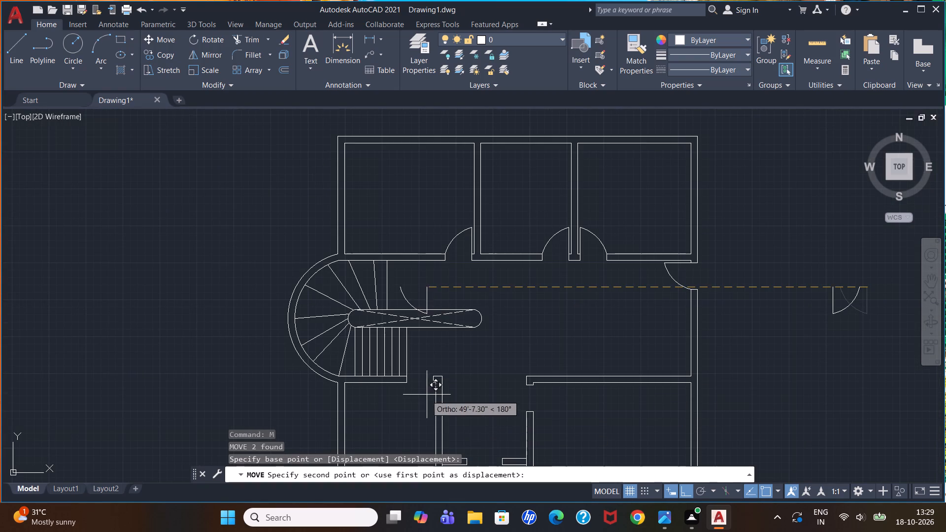
pyautogui.click(691, 490)
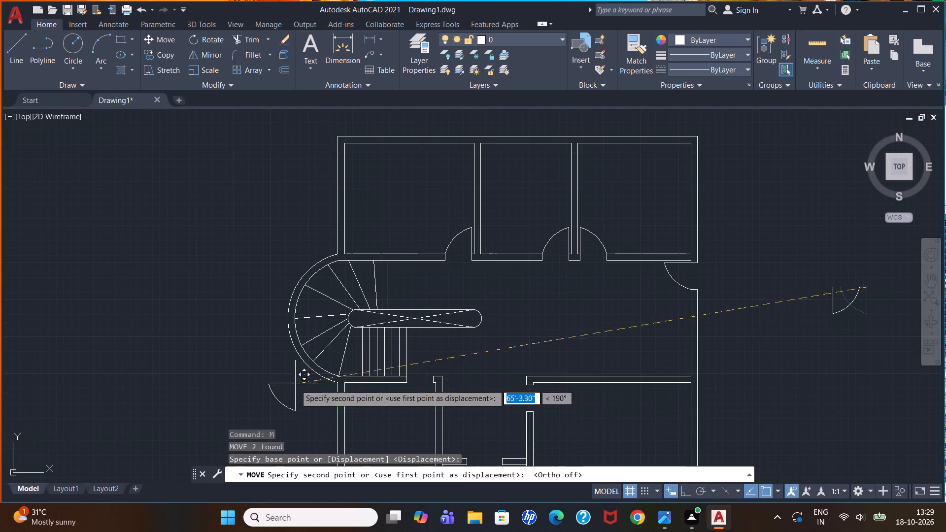
pyautogui.scroll(-2, 361, 359)
pyautogui.scroll(4, 403, 379)
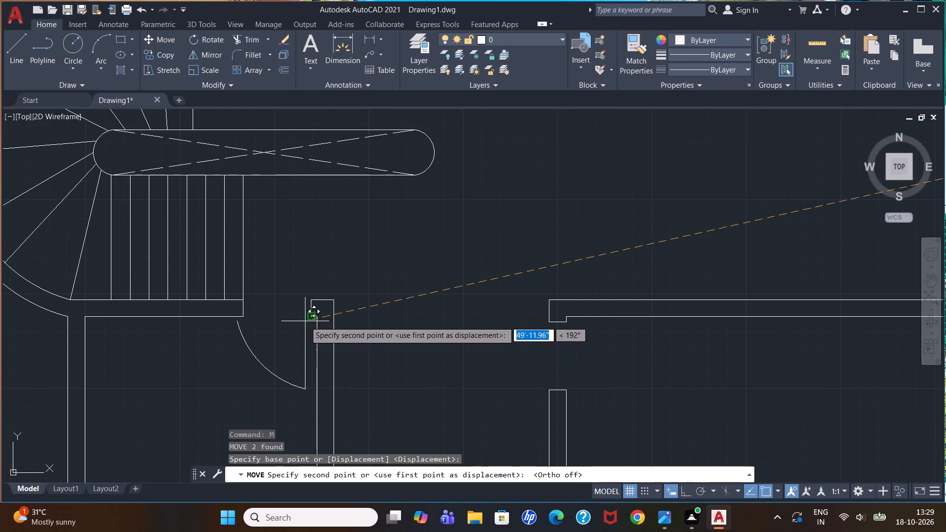
pyautogui.click(305, 320)
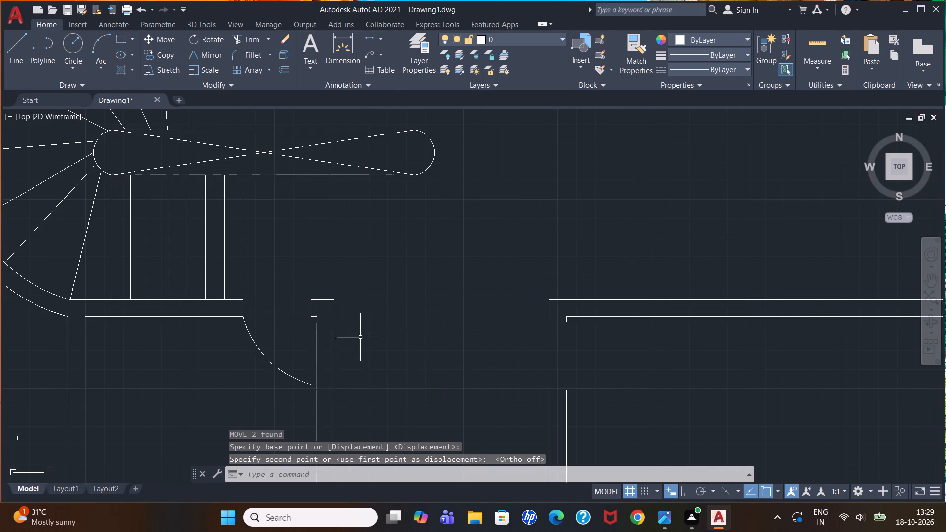
# Rotate the remaining spare door symbol 90° counterclockwise about its vertical line's lower end, with Ortho on.
pyautogui.scroll(-5, 361, 337)
pyautogui.scroll(3, 461, 284)
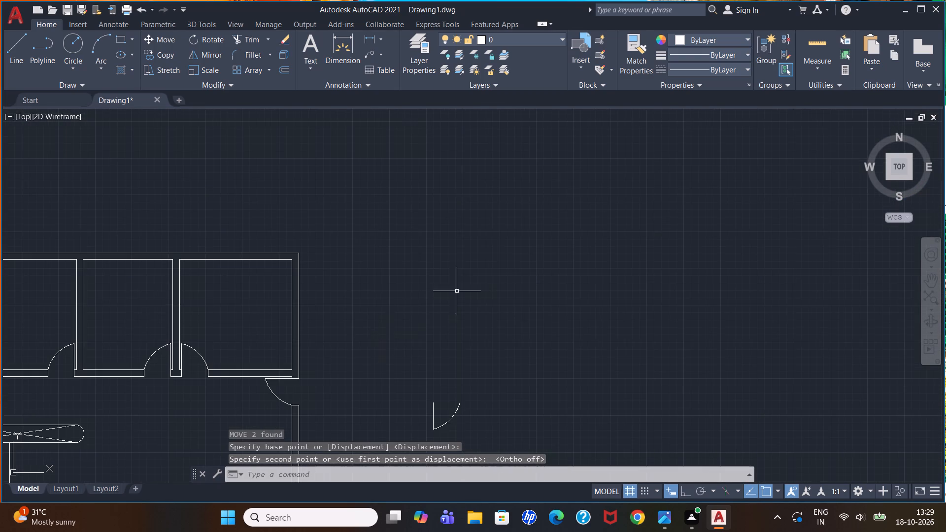
pyautogui.scroll(-3, 469, 286)
pyautogui.scroll(3, 414, 357)
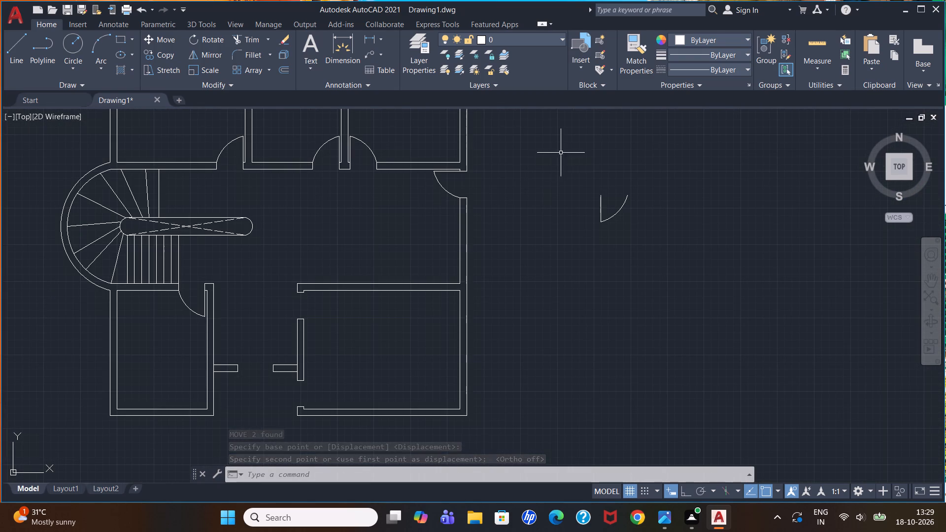
pyautogui.click(579, 178)
pyautogui.click(656, 245)
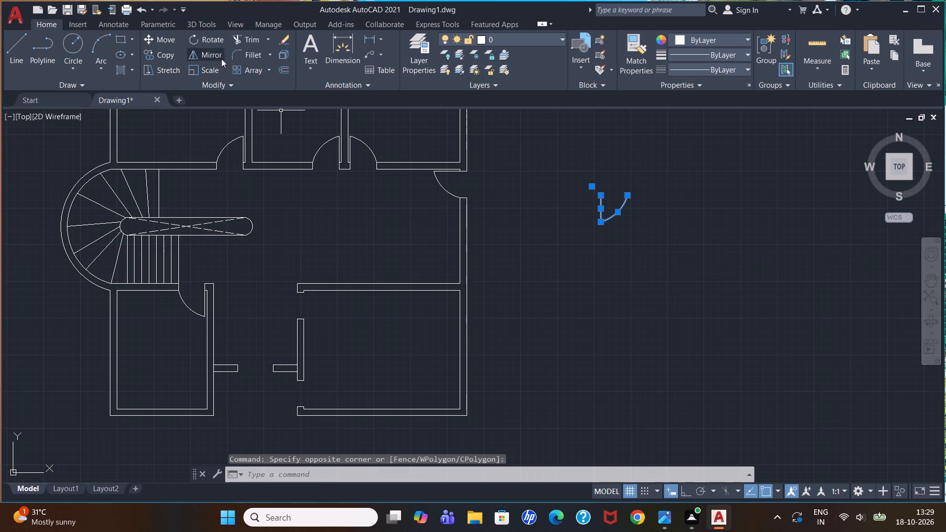
pyautogui.click(203, 41)
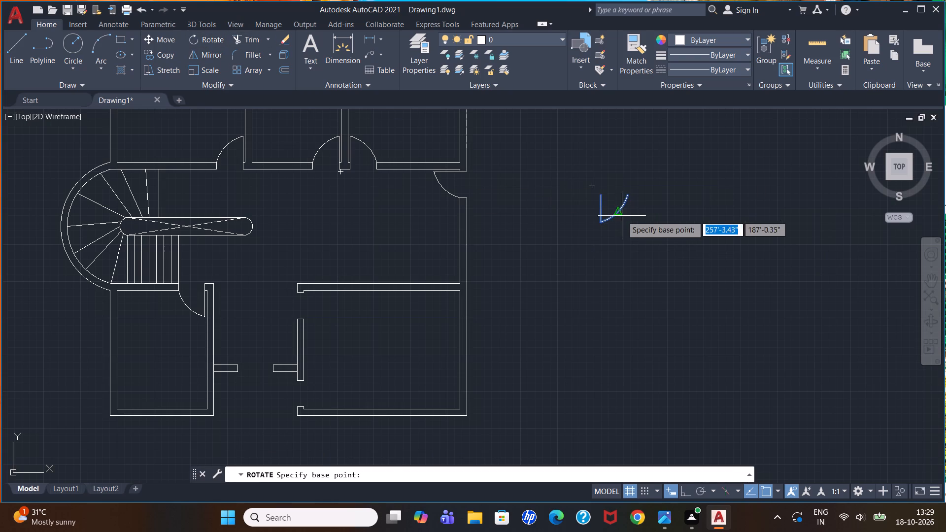
pyautogui.click(605, 219)
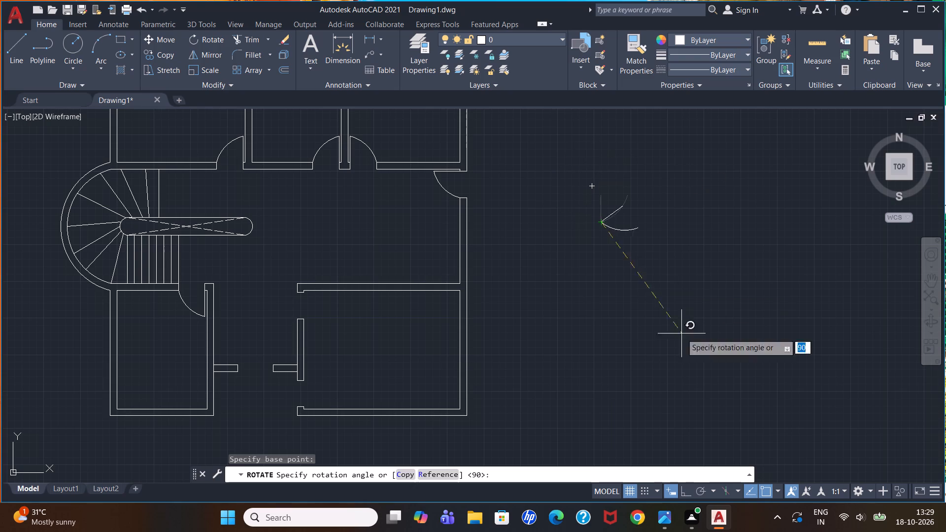
pyautogui.click(680, 495)
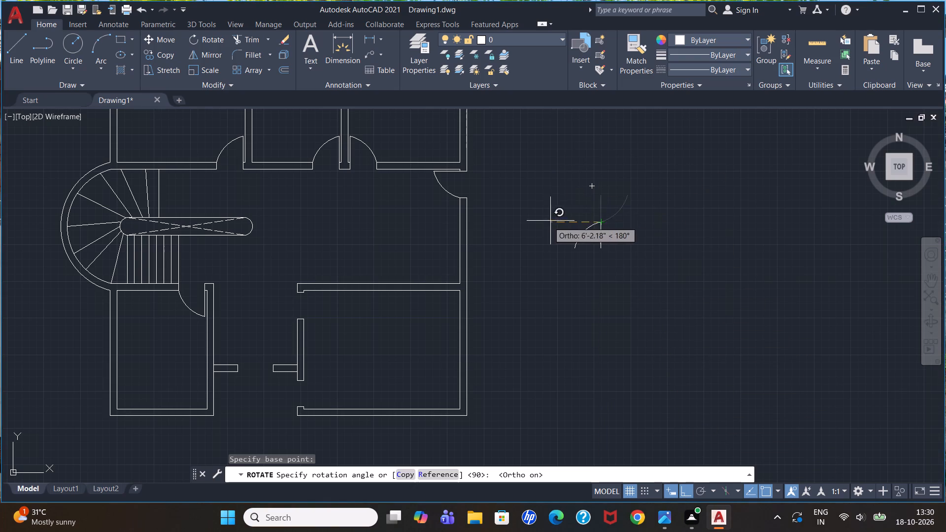
pyautogui.click(592, 199)
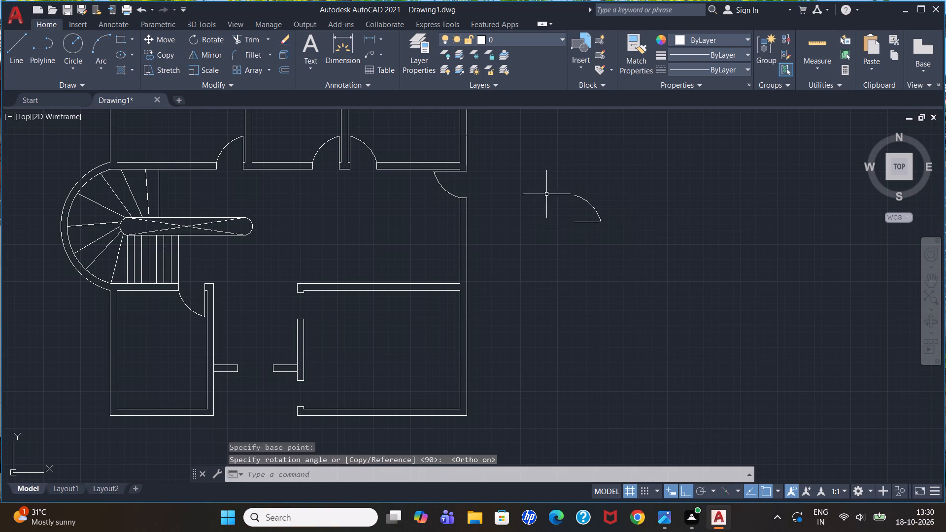
# Mirror the rotated spare door symbol about its horizontal line, keeping the original.
pyautogui.click(544, 187)
pyautogui.click(639, 267)
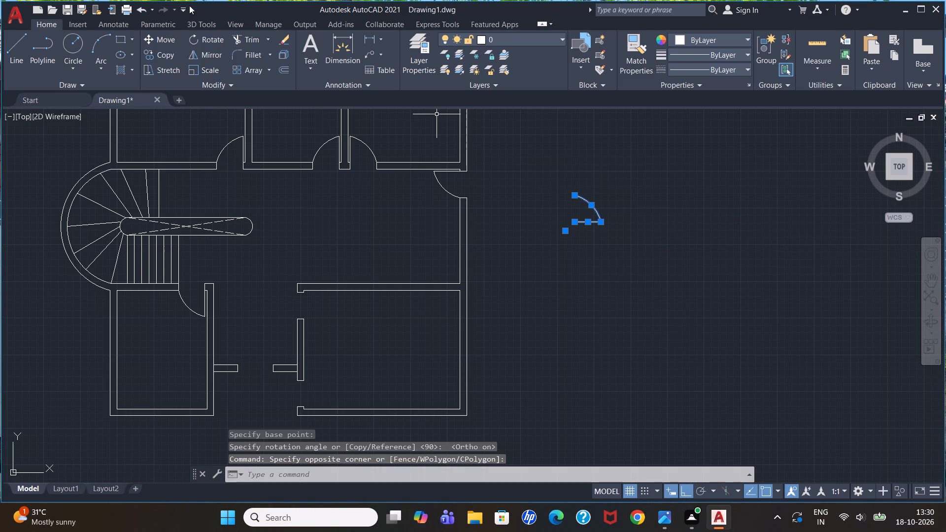
pyautogui.click(203, 55)
pyautogui.click(576, 220)
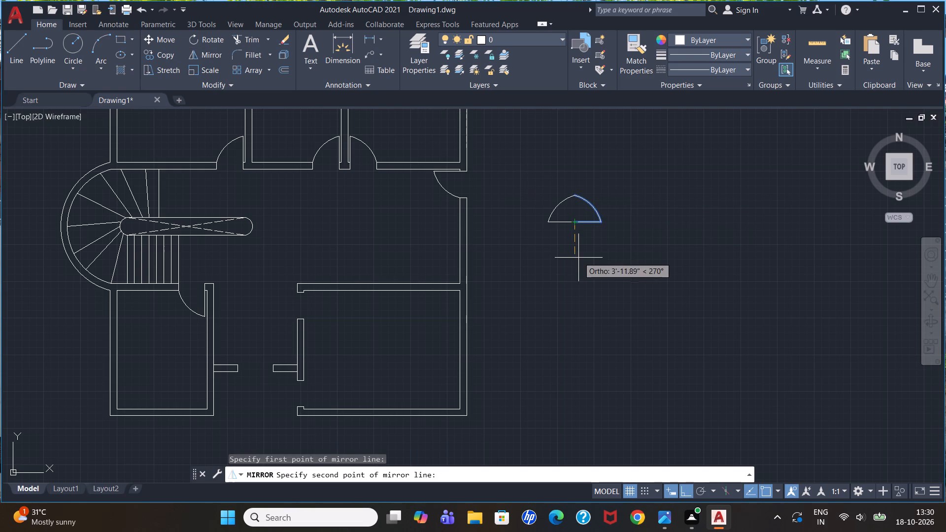
pyautogui.click(599, 199)
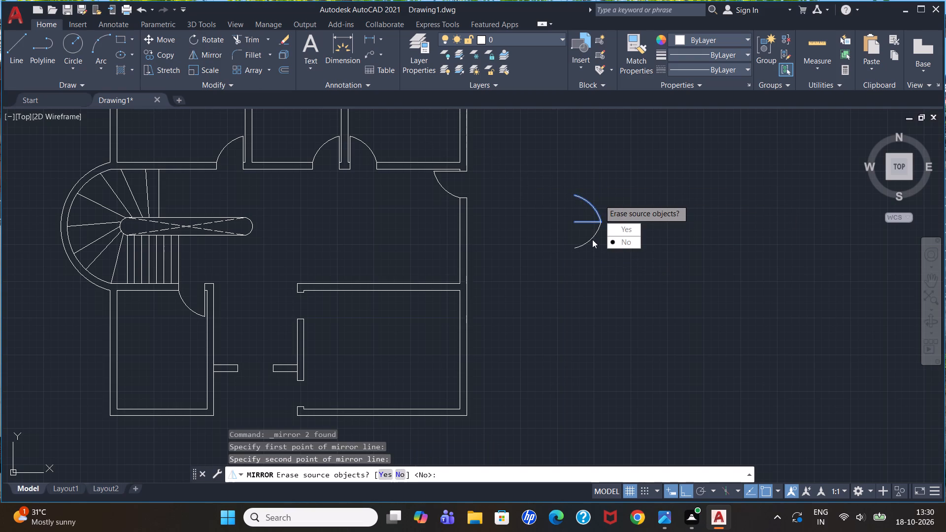
pyautogui.moveTo(617, 241); pyautogui.dragTo(599, 199)
# Move the mirrored arc and horizontal line by the arc's lower end into the southeast room's upper west-wall opening, with Ortho off.
pyautogui.click(581, 244)
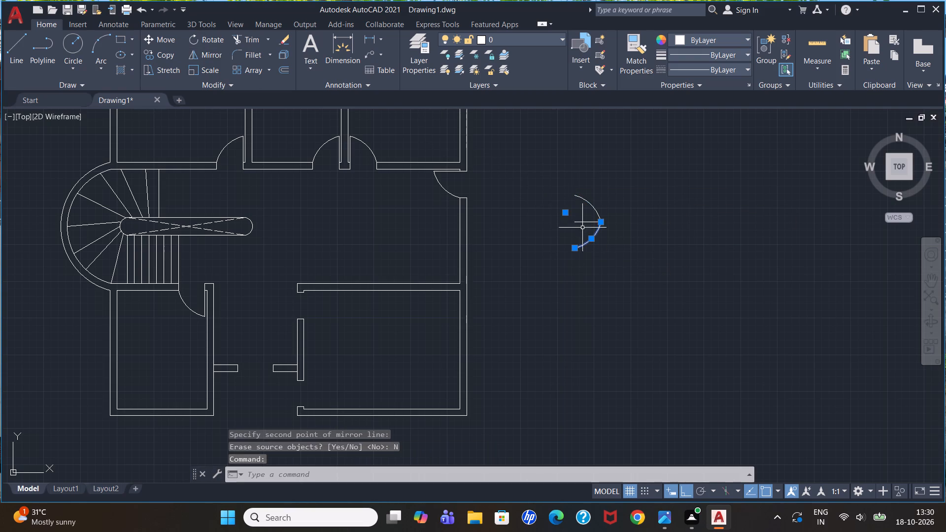
pyautogui.click(583, 221)
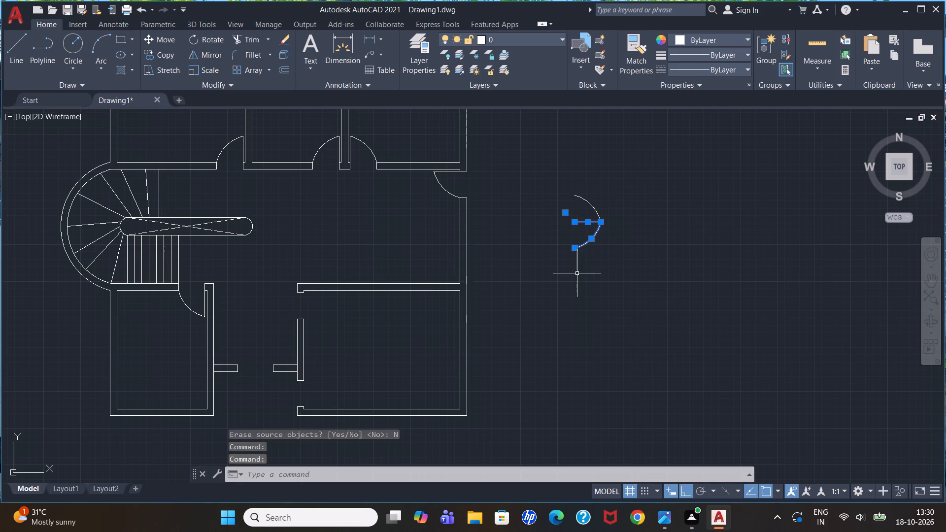
pyautogui.press('m')
pyautogui.press('Return')
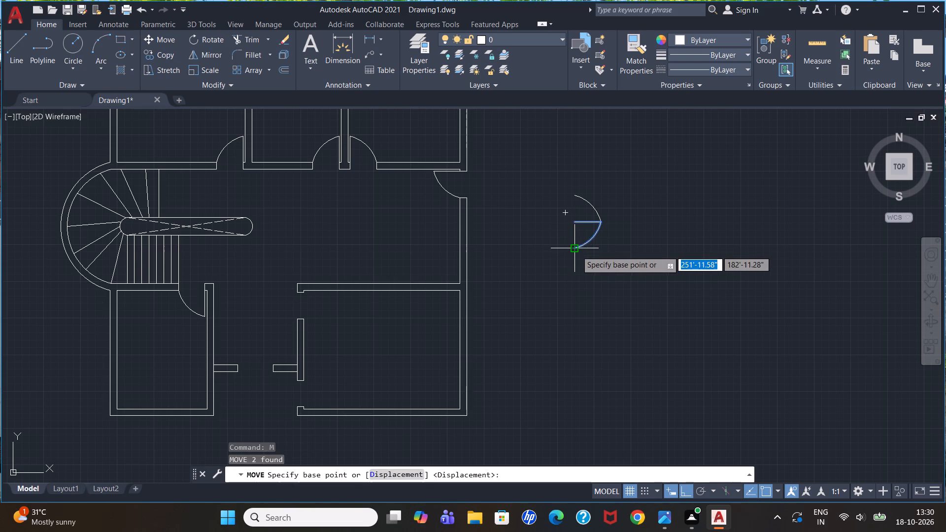
pyautogui.click(576, 251)
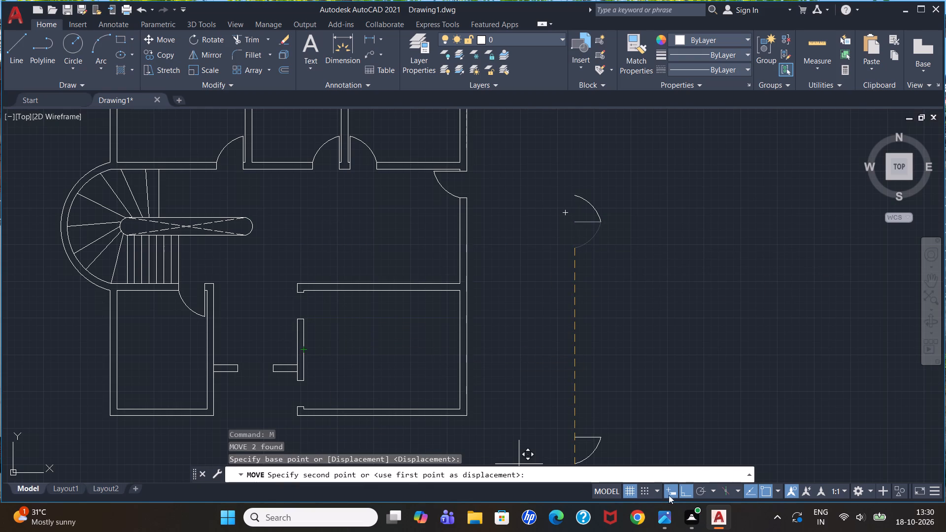
pyautogui.click(685, 490)
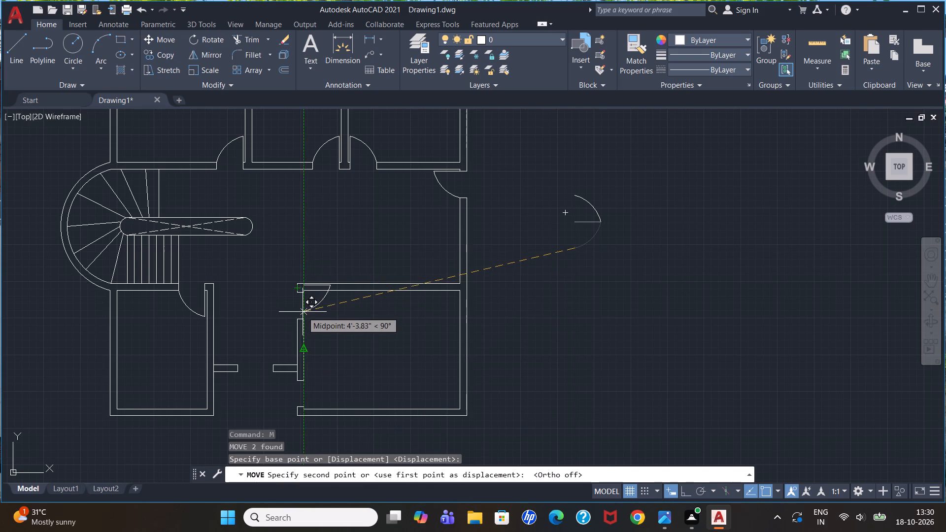
pyautogui.click(304, 321)
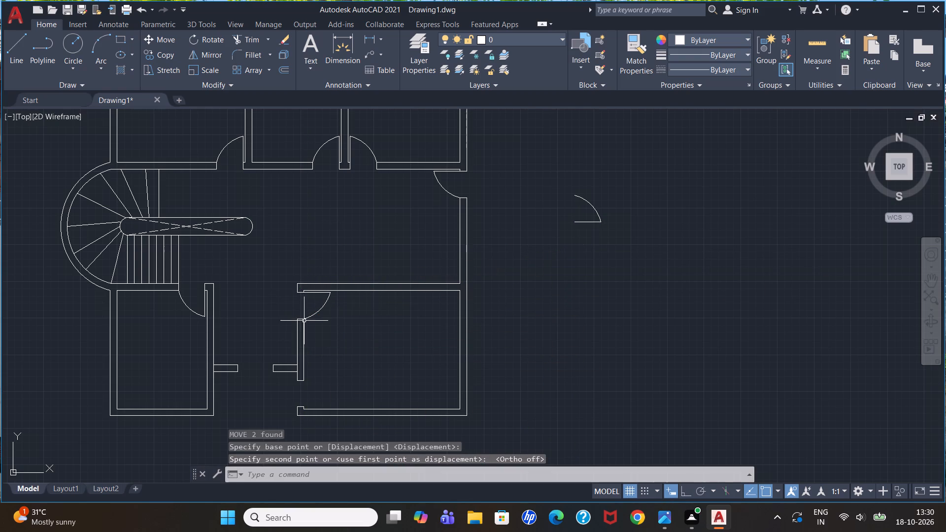
pyautogui.press('Escape')
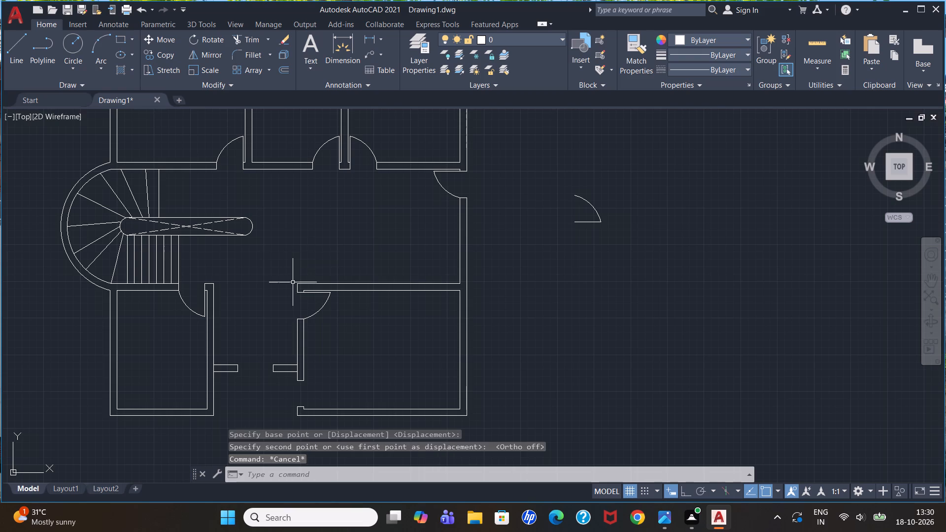
# Move the remaining spare door symbol by its horizontal line's west end to the south jamb of the southeast room's lower west-wall opening.
pyautogui.scroll(2, 304, 279)
pyautogui.scroll(-2, 304, 279)
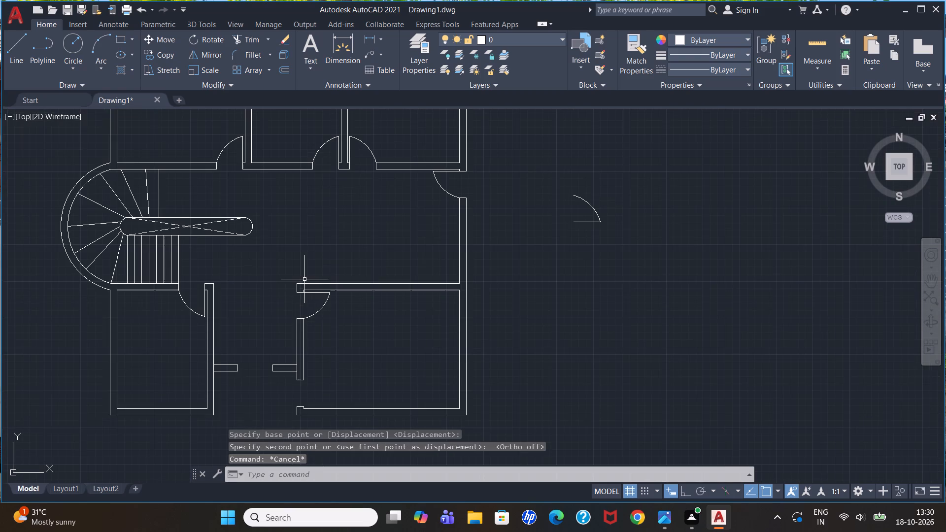
pyautogui.scroll(1, 295, 405)
pyautogui.scroll(-1, 477, 261)
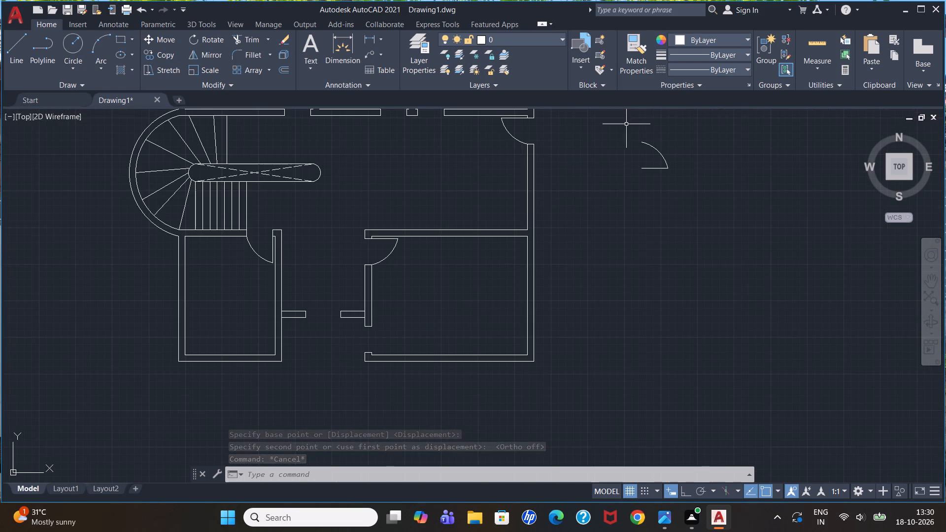
pyautogui.moveTo(619, 131); pyautogui.dragTo(621, 135)
pyautogui.click(675, 213)
pyautogui.press('m')
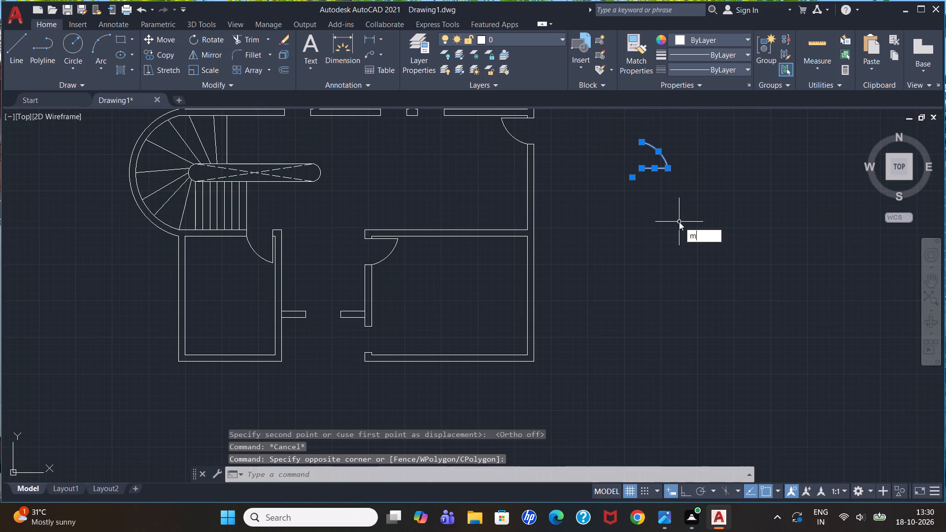
pyautogui.press('Return')
pyautogui.click(643, 172)
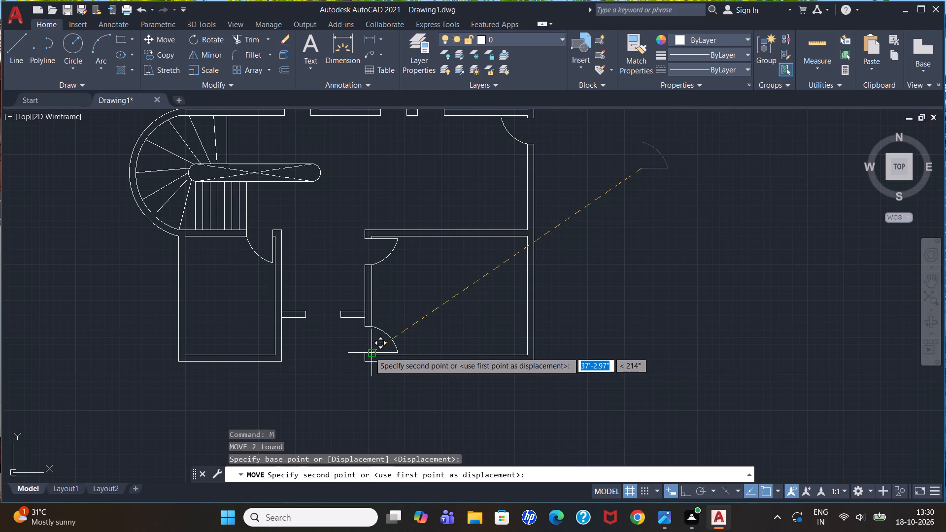
pyautogui.scroll(2, 371, 340)
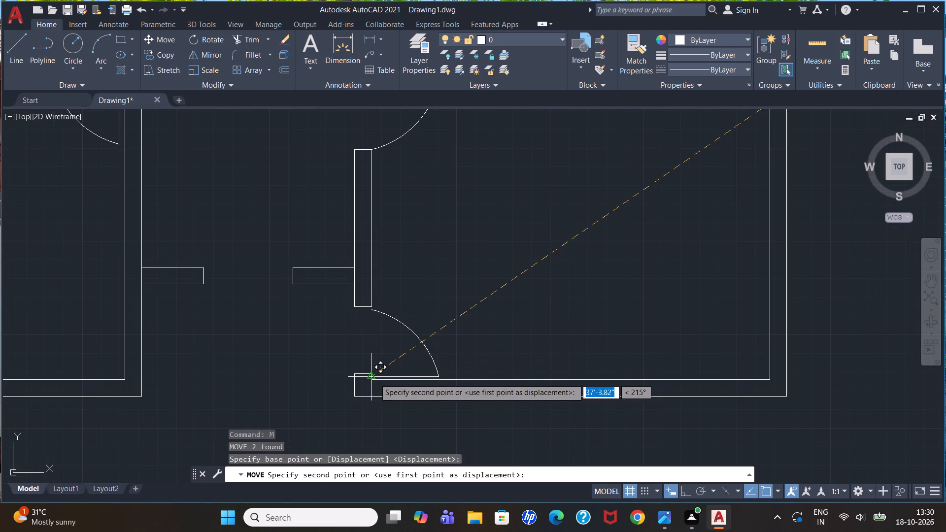
pyautogui.click(370, 372)
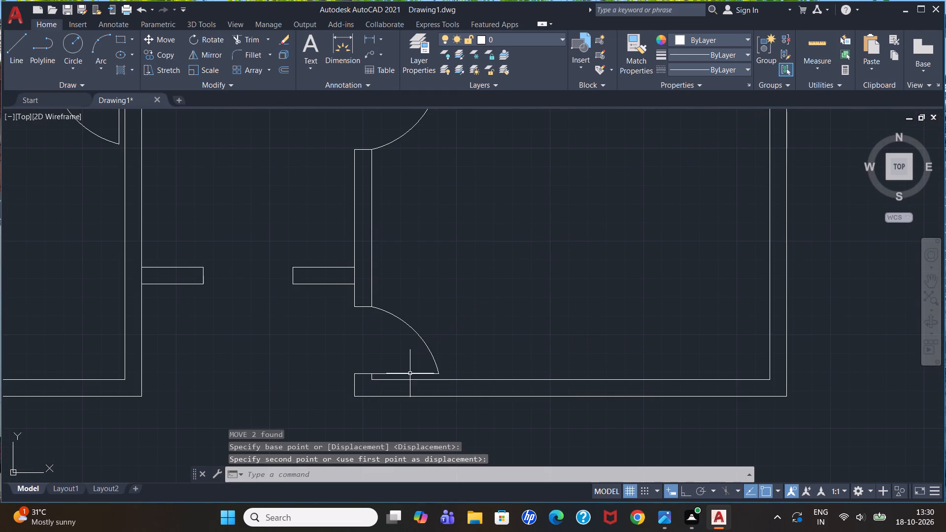
# With Ortho on, draw a 3' line downward and a 2' line eastward from its lower end, in empty space east of the plan.
pyautogui.press('Escape')
pyautogui.press('Escape')
pyautogui.press('Escape')
pyautogui.press('Escape')
pyautogui.scroll(-3, 391, 278)
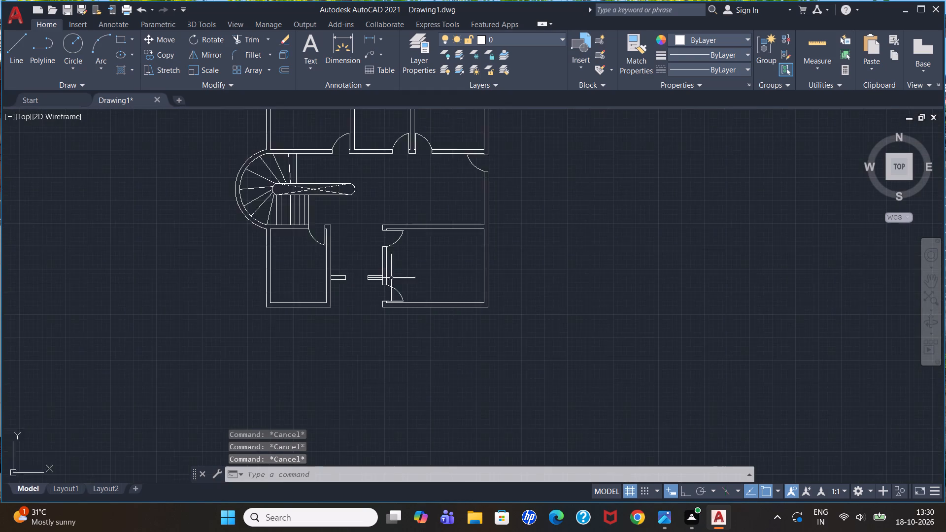
pyautogui.scroll(-1, 391, 278)
pyautogui.scroll(2, 448, 211)
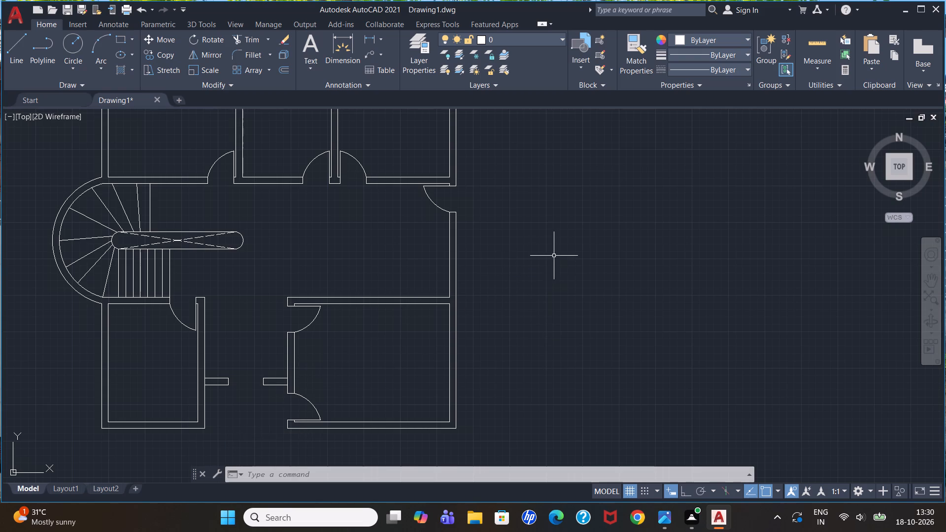
pyautogui.click(528, 250)
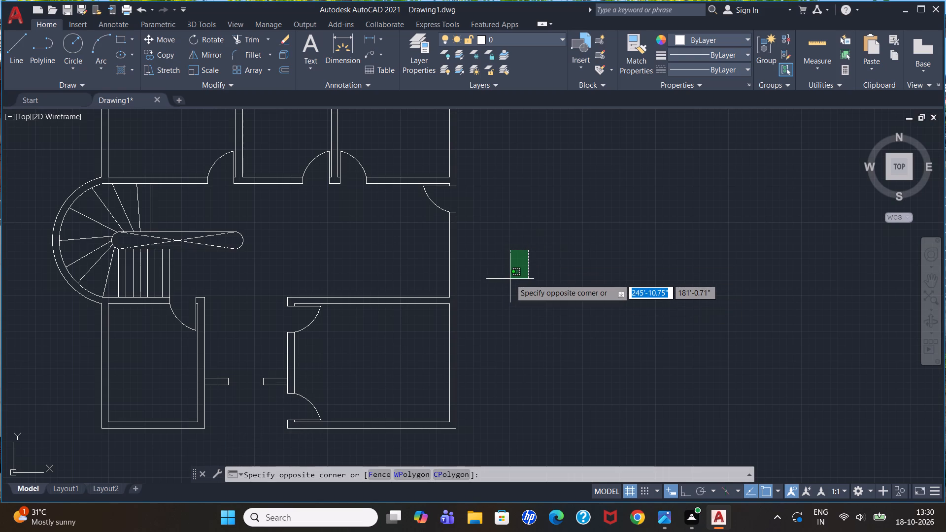
pyautogui.press('Escape')
pyautogui.press('l')
pyautogui.press('Return')
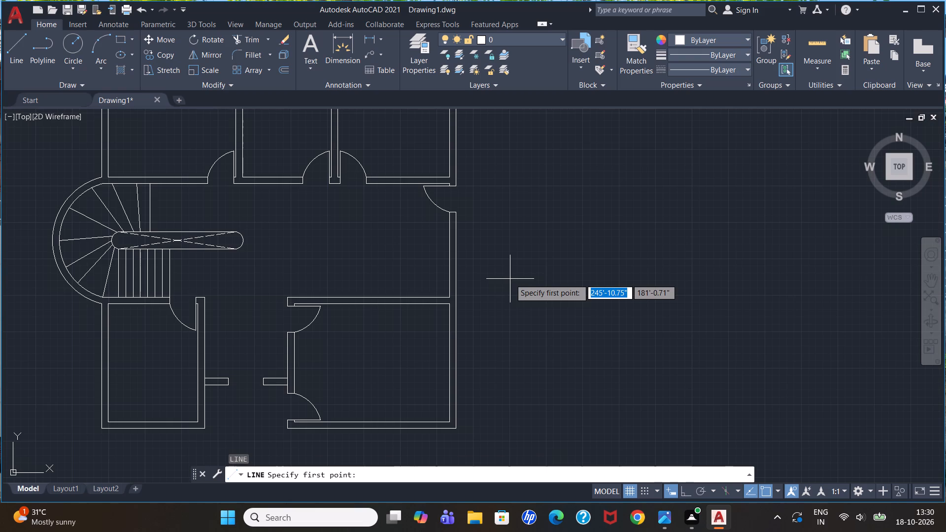
pyautogui.click(543, 286)
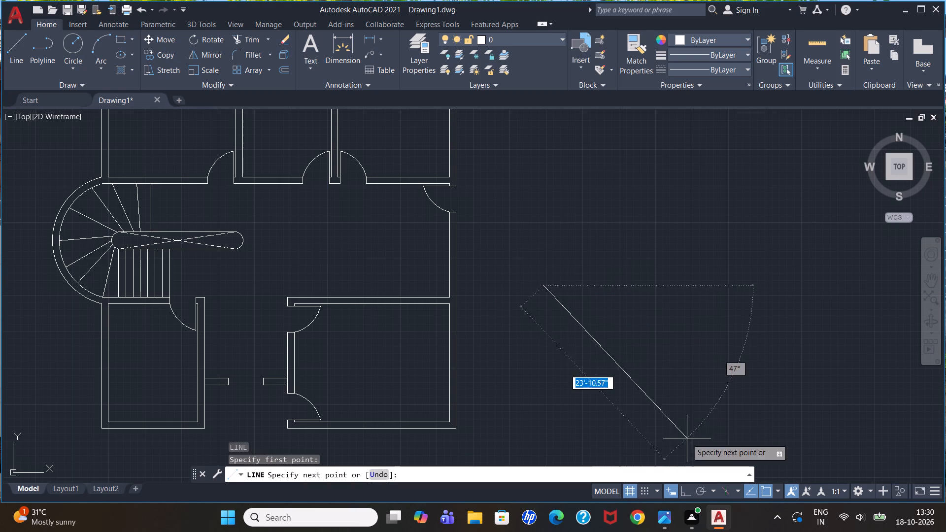
pyautogui.click(686, 492)
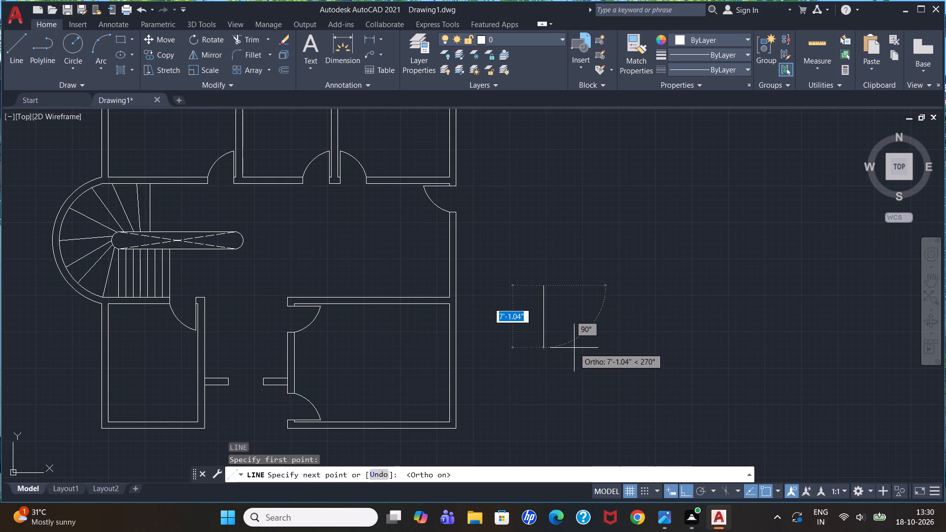
pyautogui.press('3')
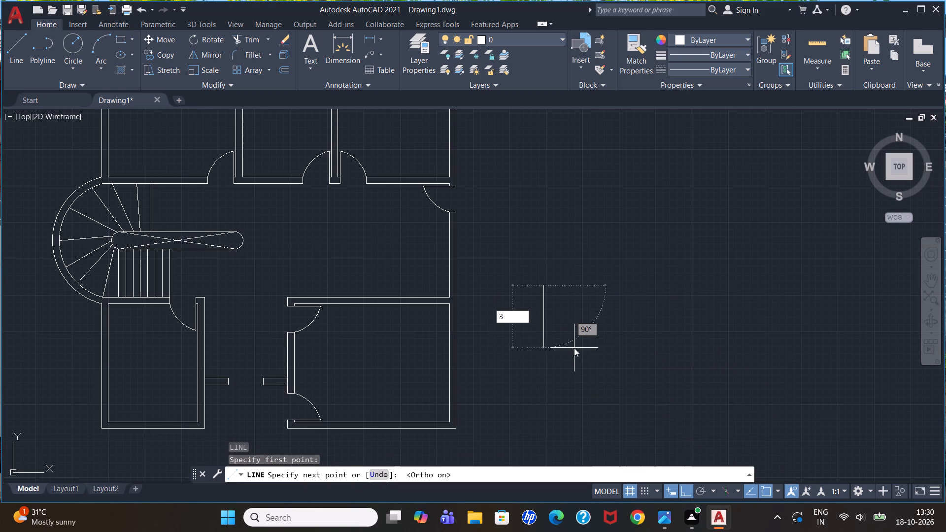
pyautogui.press("'")
pyautogui.press('Return')
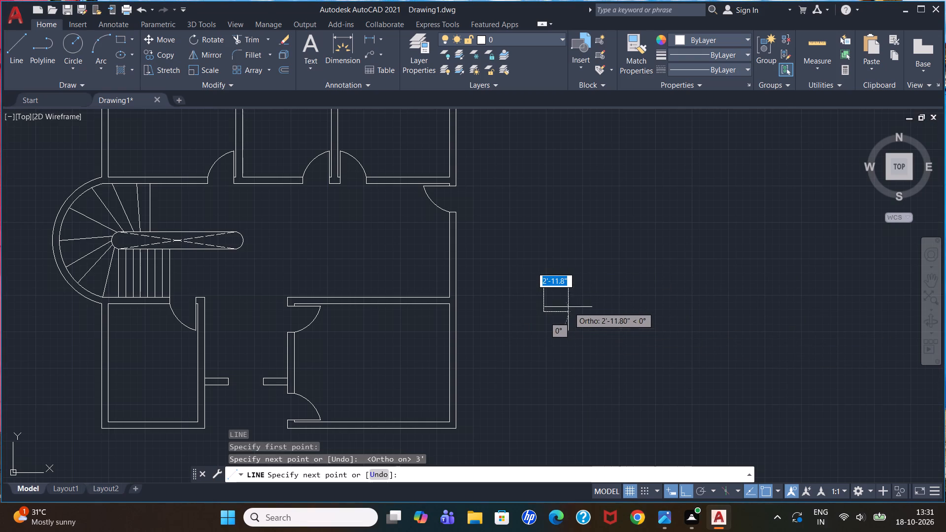
pyautogui.write("2'")
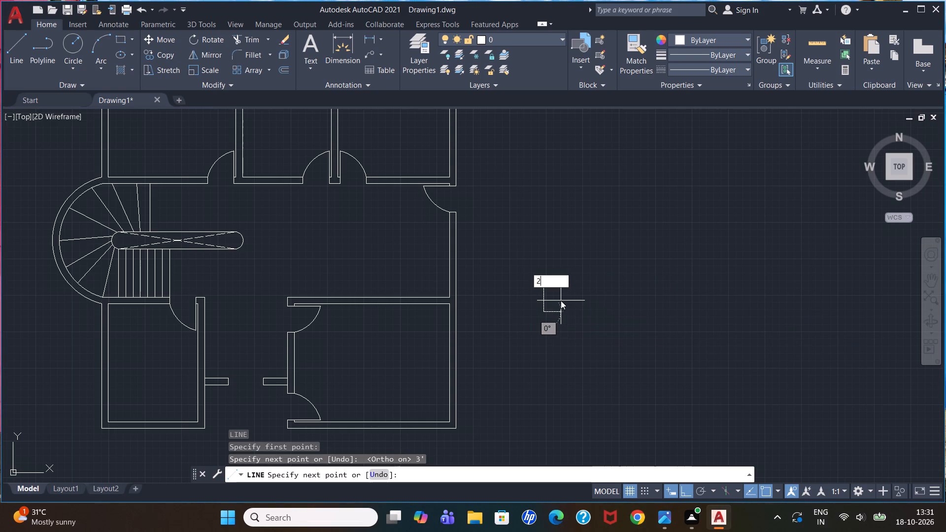
pyautogui.press('Return')
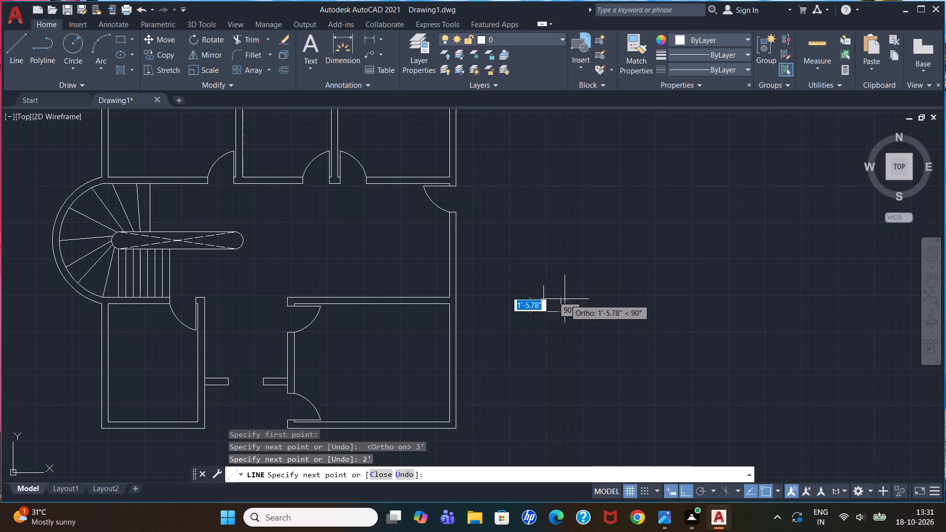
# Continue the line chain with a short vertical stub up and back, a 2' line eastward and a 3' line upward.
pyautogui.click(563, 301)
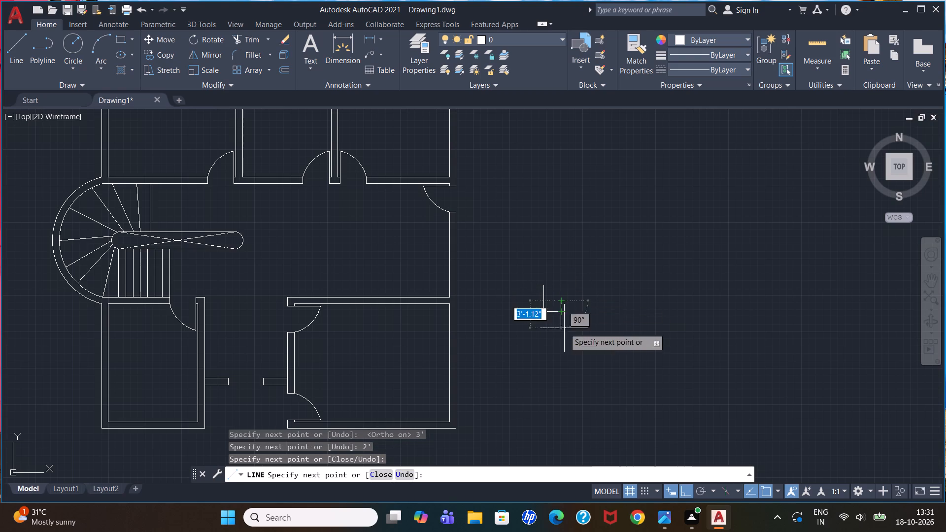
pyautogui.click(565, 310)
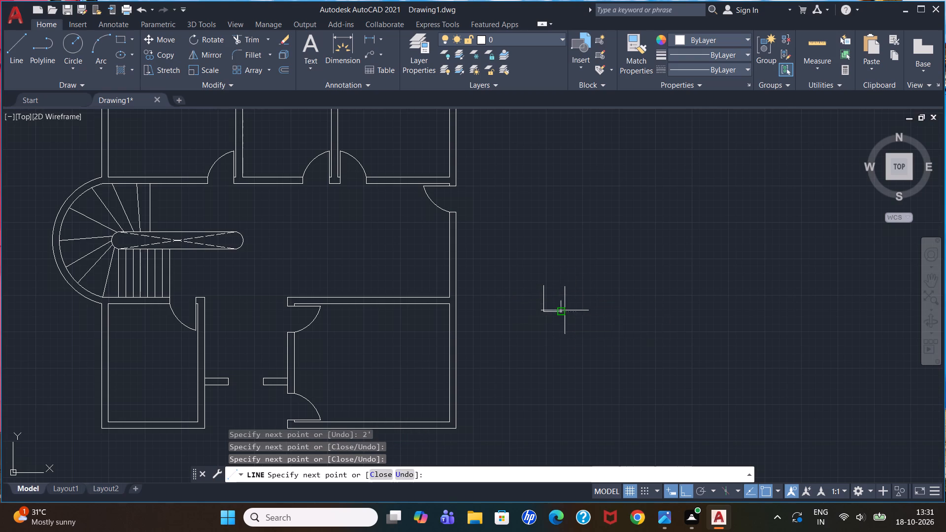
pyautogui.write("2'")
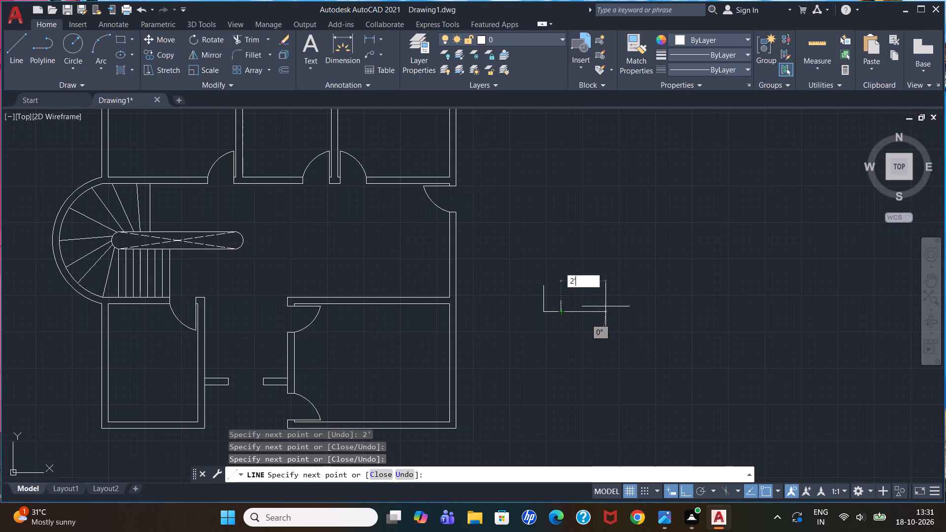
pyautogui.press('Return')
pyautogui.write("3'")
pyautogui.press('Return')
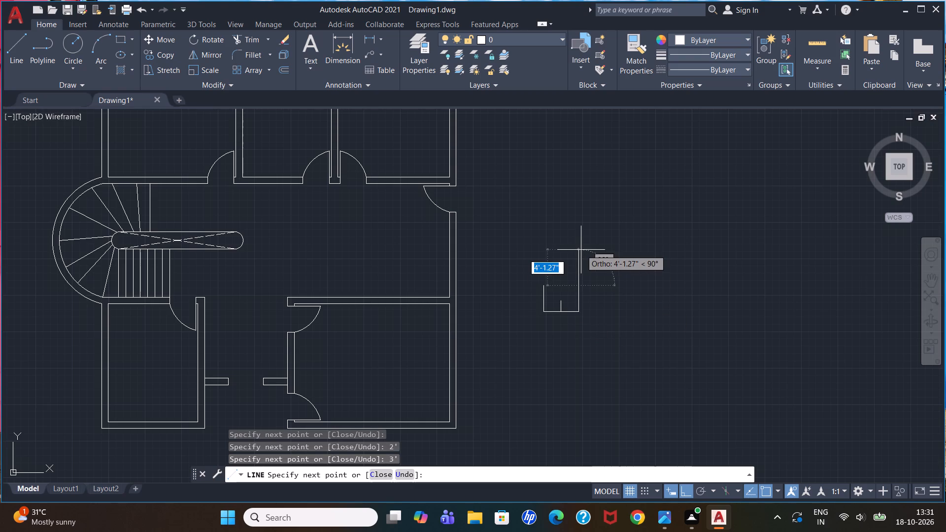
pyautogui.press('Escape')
# Draw a three-point arc from the west vertical line's upper end through the base line's midpoint, ending straight below it.
pyautogui.scroll(1, 561, 301)
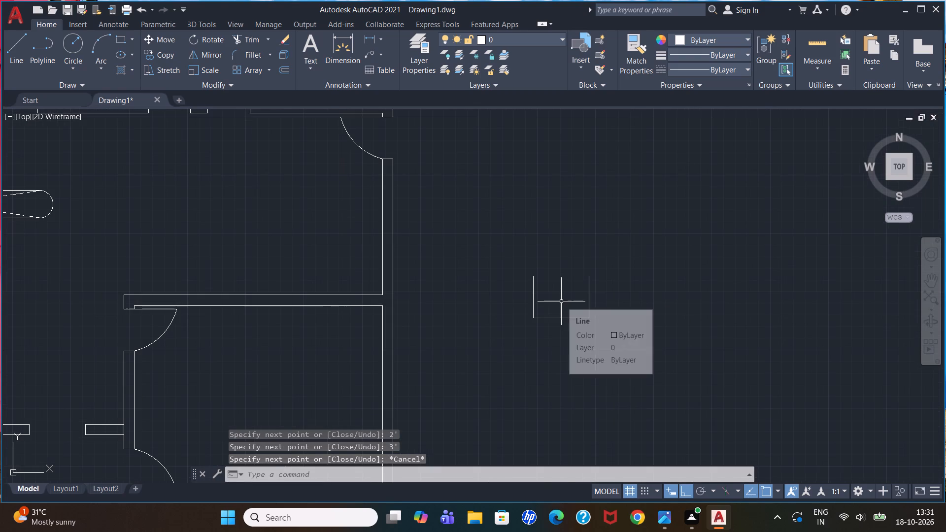
pyautogui.scroll(1, 561, 301)
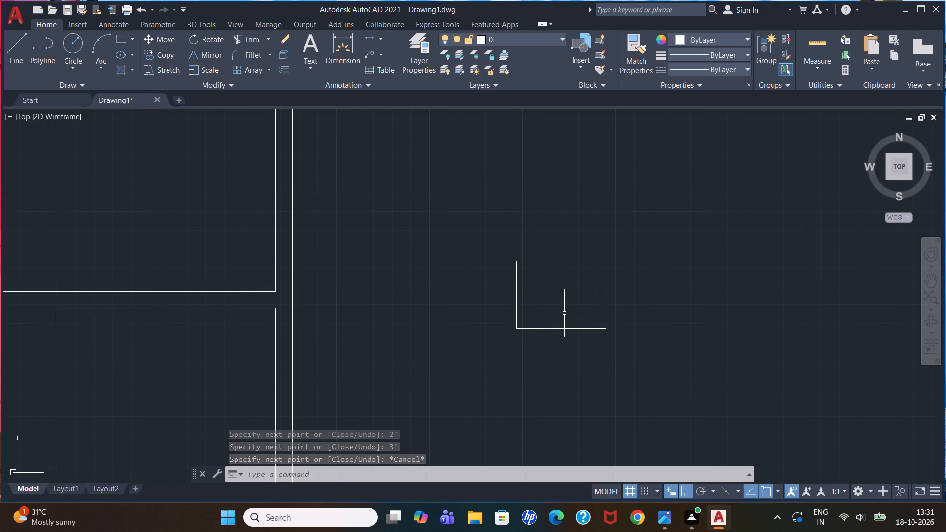
pyautogui.click(94, 49)
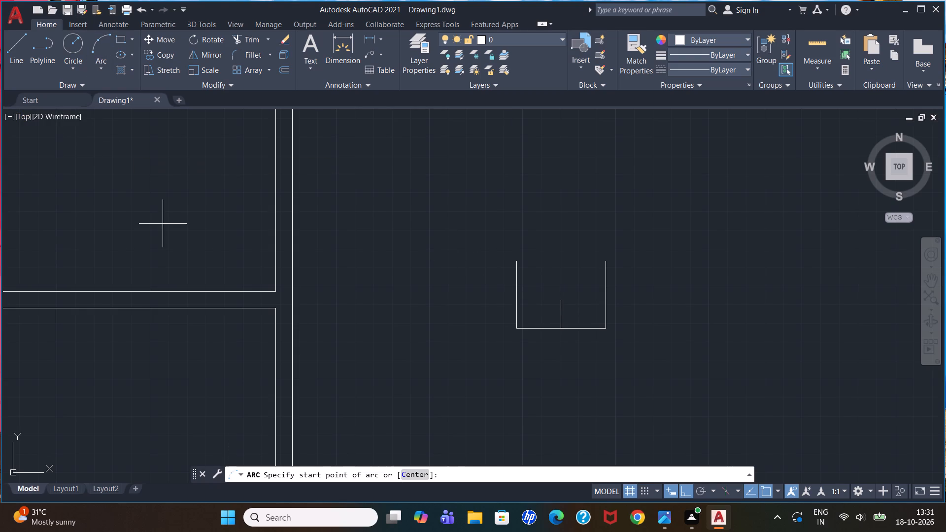
pyautogui.click(516, 264)
pyautogui.click(562, 324)
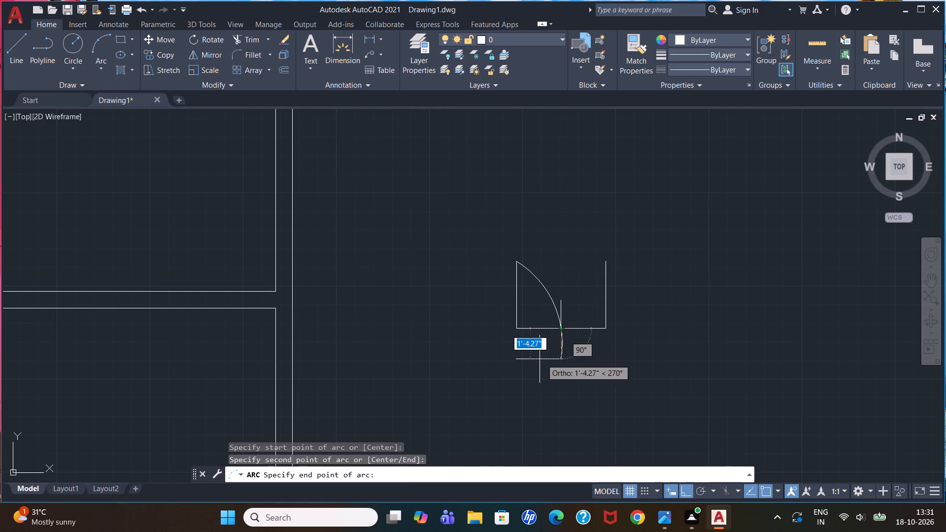
pyautogui.click(535, 357)
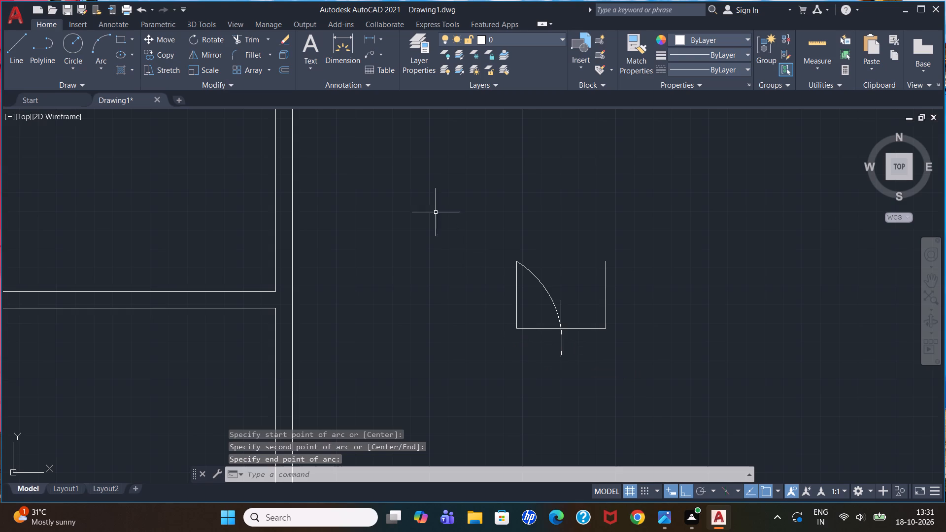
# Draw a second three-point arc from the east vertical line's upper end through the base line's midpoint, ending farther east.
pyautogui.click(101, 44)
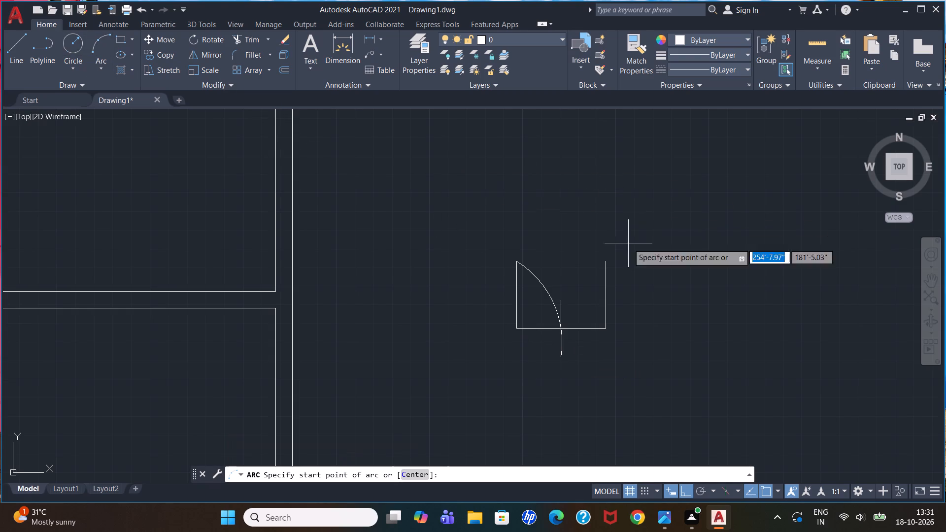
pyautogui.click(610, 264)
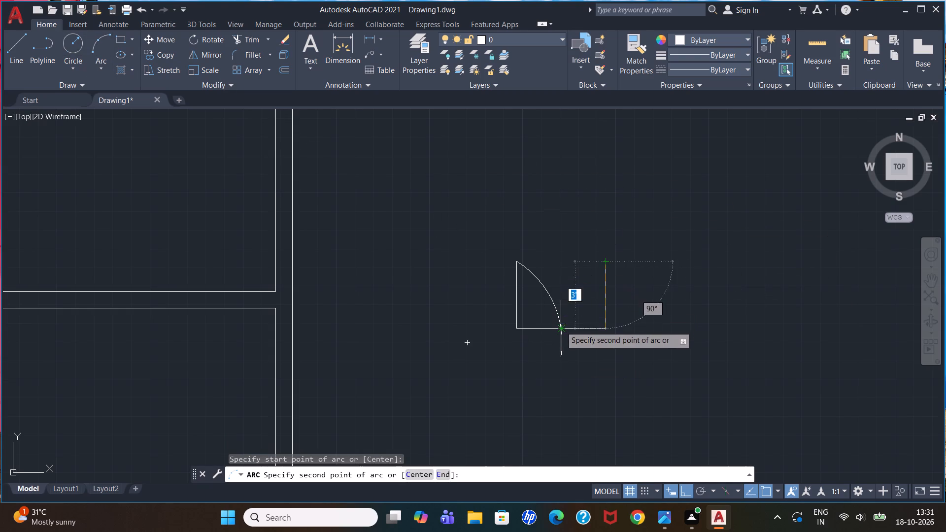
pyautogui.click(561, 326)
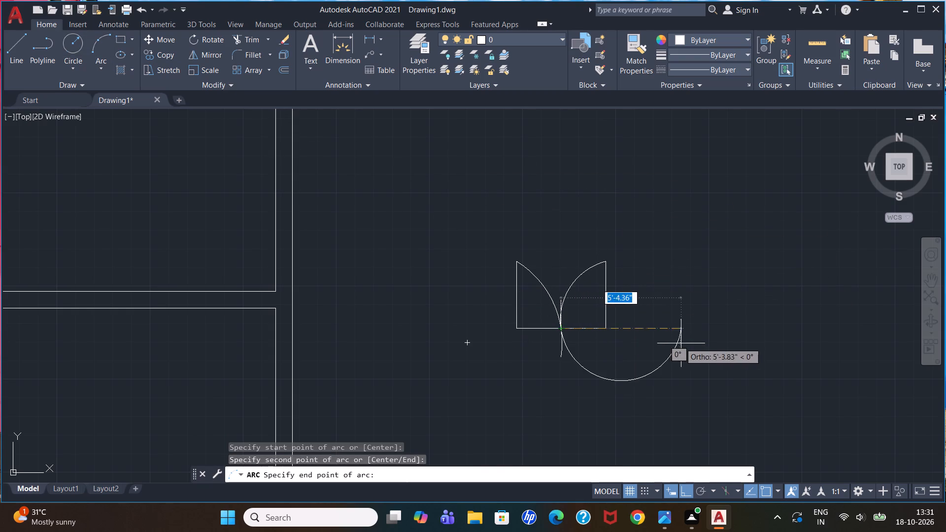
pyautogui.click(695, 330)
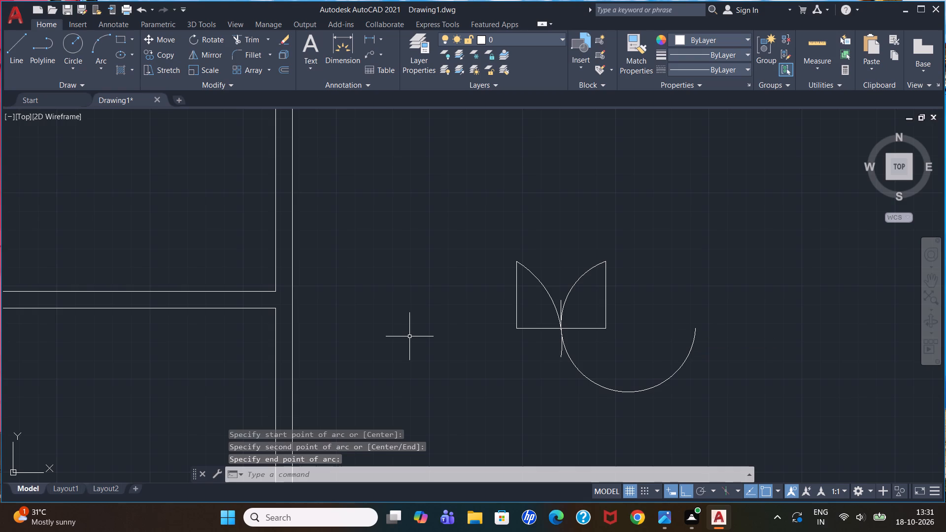
# Trim the parts of both arcs that extend below the horizontal base line.
pyautogui.write('tr')
pyautogui.press('Return')
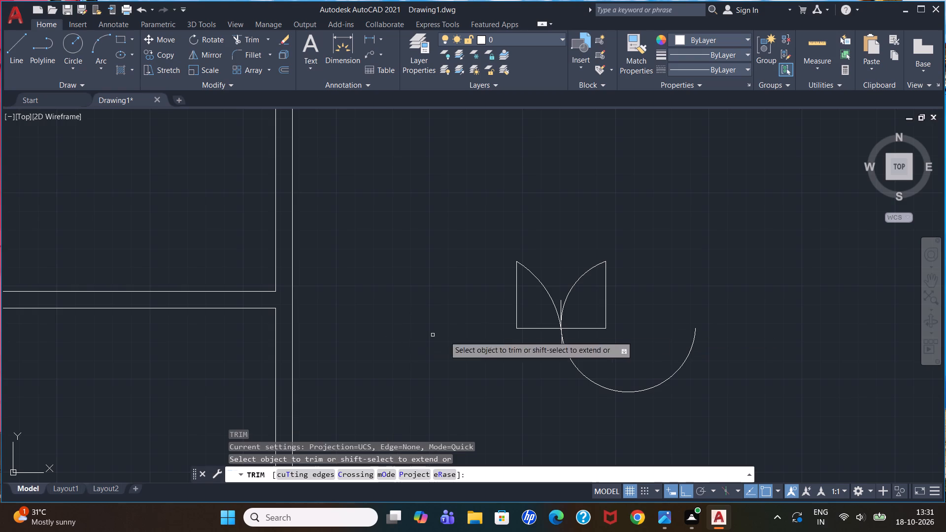
pyautogui.click(524, 337)
pyautogui.click(587, 355)
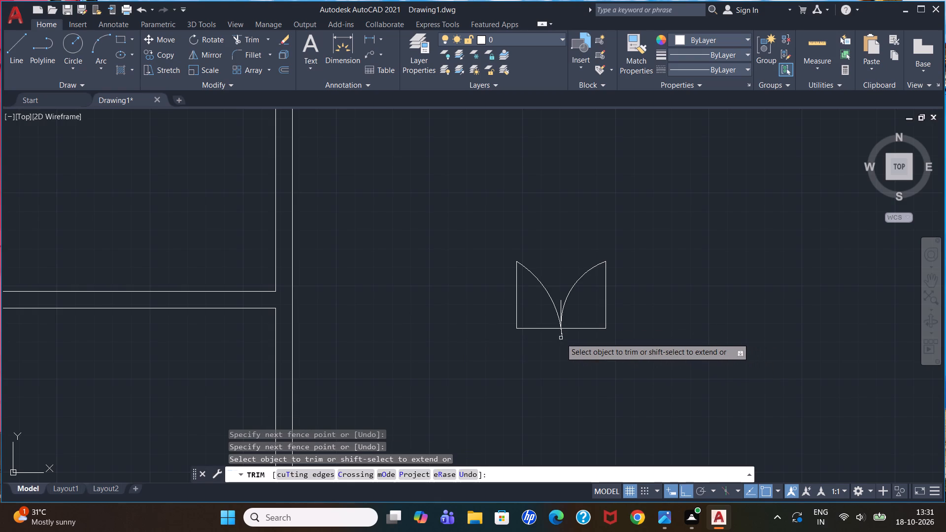
pyautogui.click(563, 334)
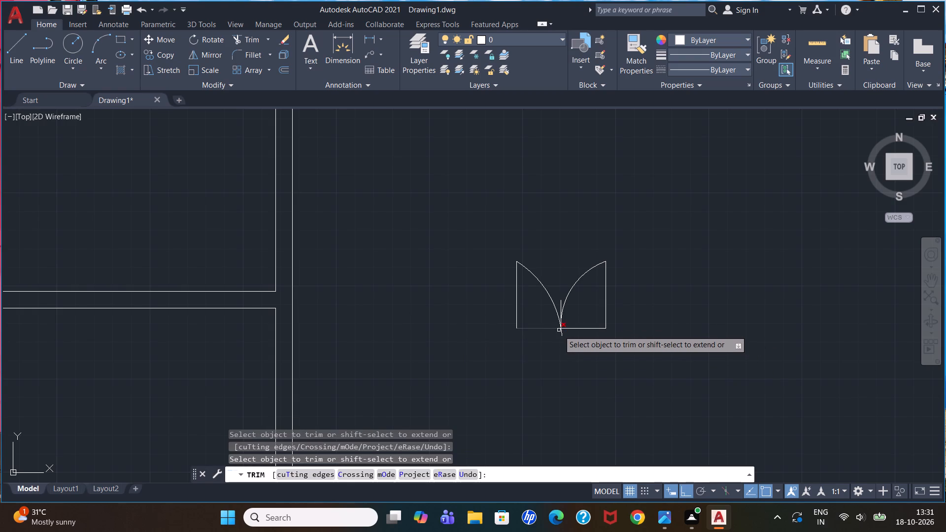
pyautogui.click(561, 332)
pyautogui.press('Escape')
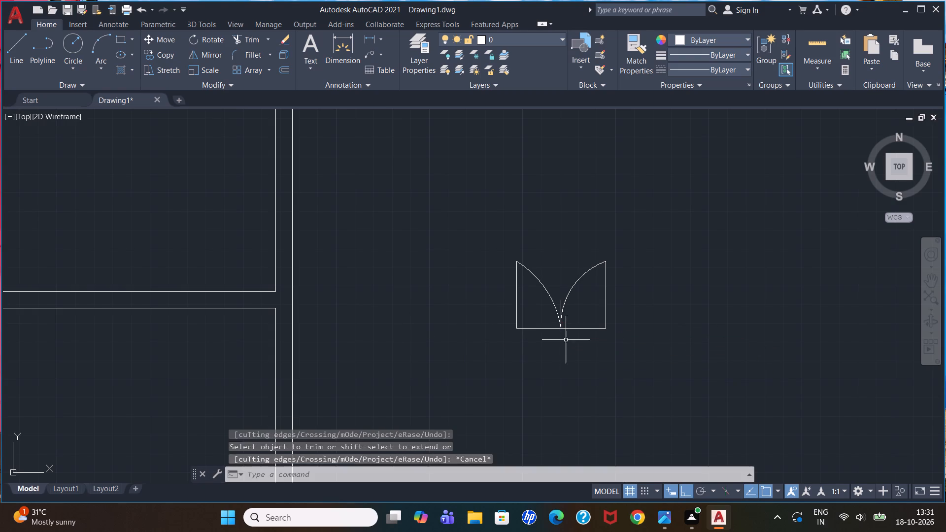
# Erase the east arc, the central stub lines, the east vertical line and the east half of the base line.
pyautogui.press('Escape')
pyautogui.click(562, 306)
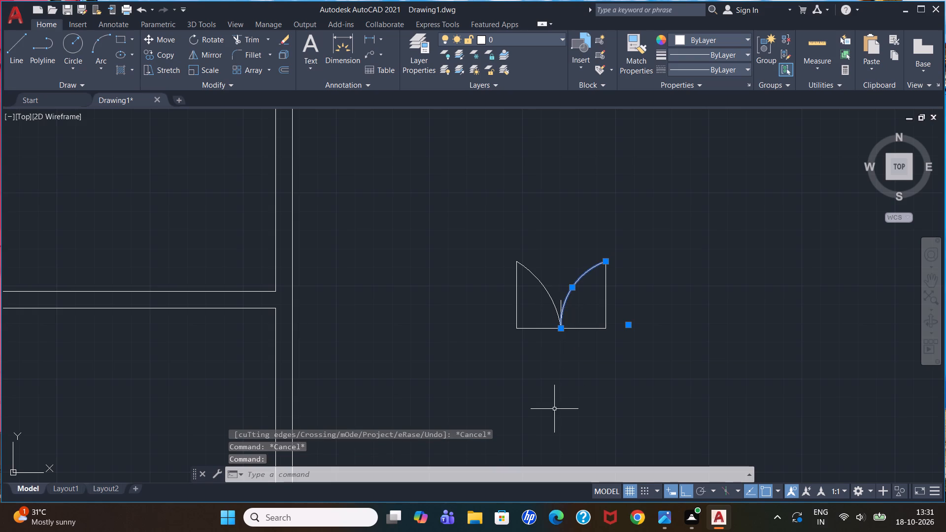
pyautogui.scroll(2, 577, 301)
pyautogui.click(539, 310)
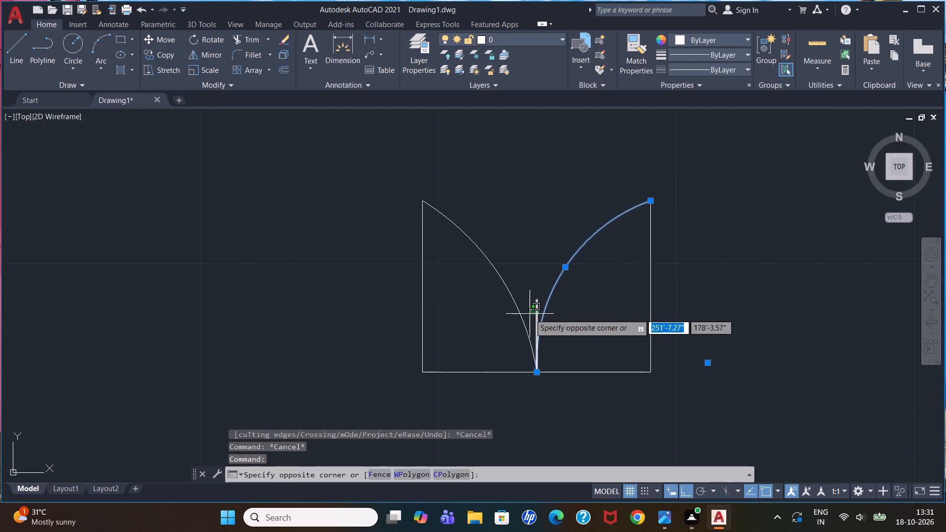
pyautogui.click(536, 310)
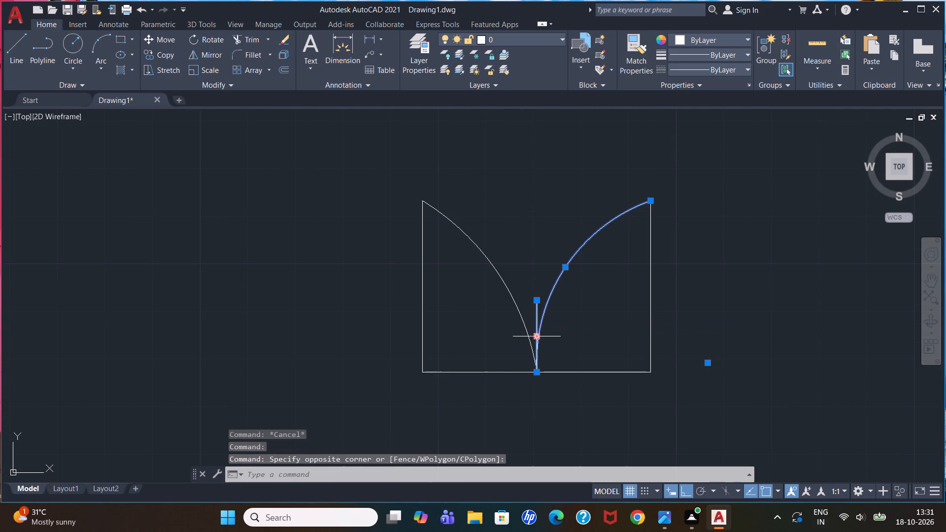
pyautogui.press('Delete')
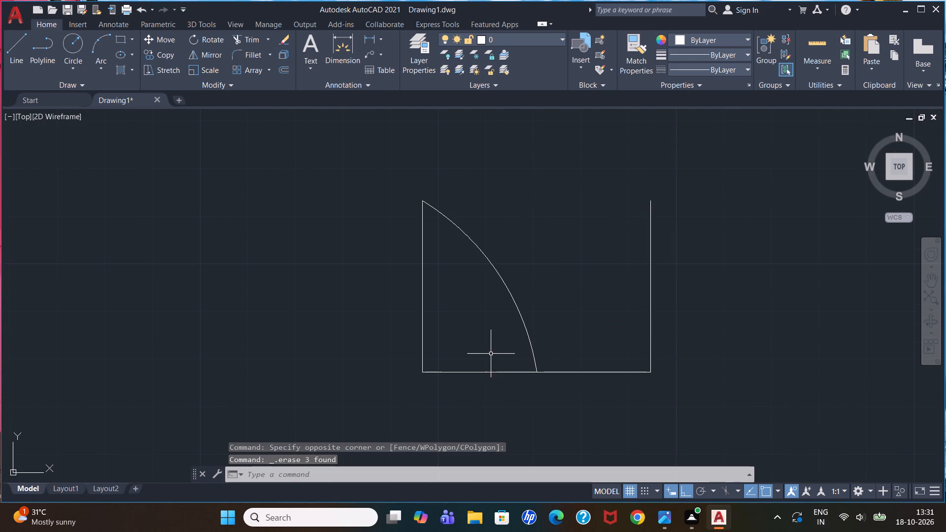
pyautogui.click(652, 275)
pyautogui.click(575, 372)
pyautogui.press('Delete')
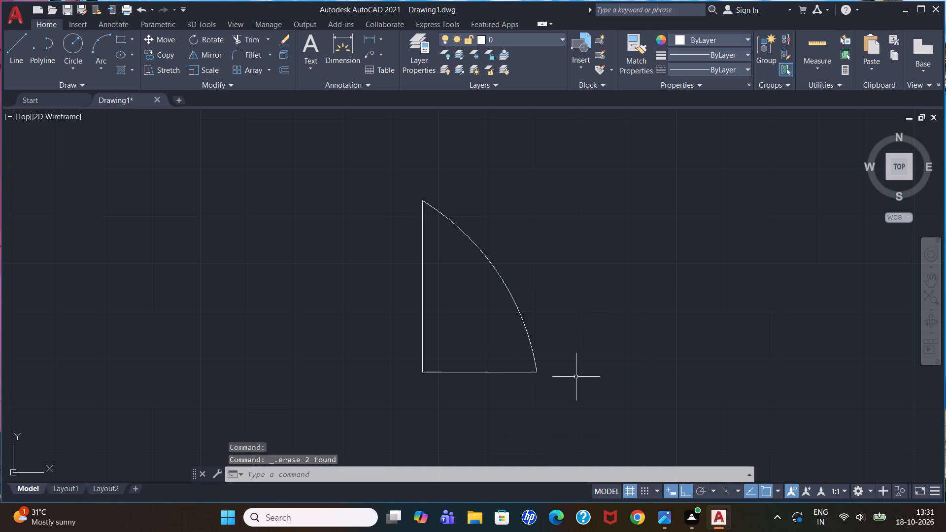
# Mirror the single door symbol about a vertical axis through its base line's east end, keeping the source objects.
pyautogui.moveTo(347, 143); pyautogui.dragTo(412, 201)
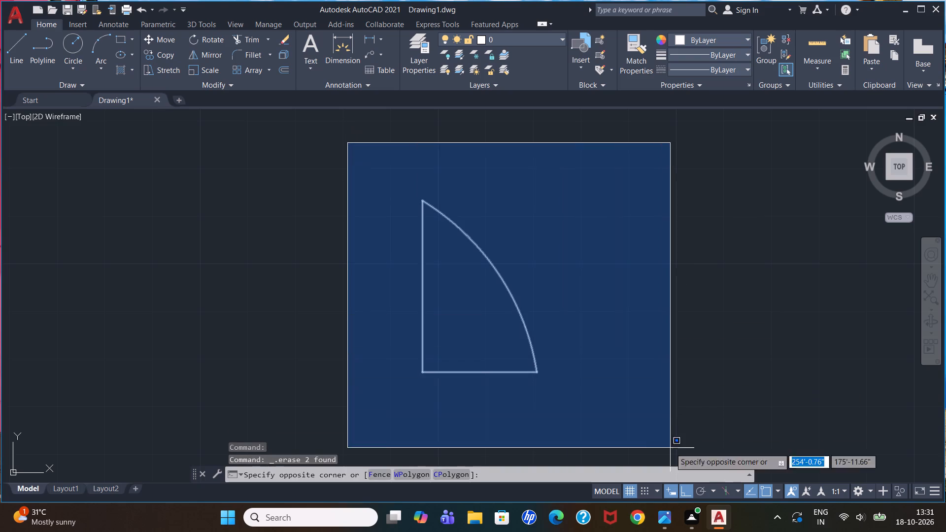
pyautogui.click(670, 448)
pyautogui.write('mi')
pyautogui.press('Return')
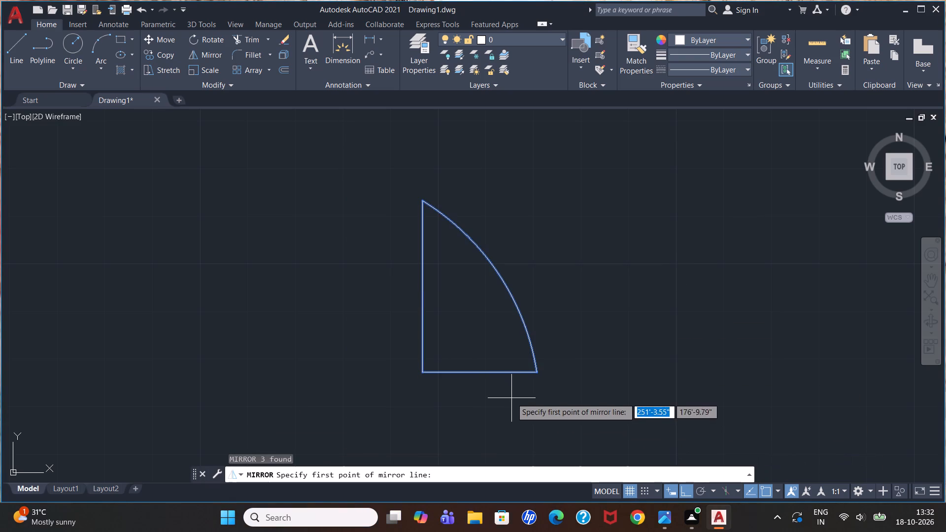
pyautogui.click(540, 370)
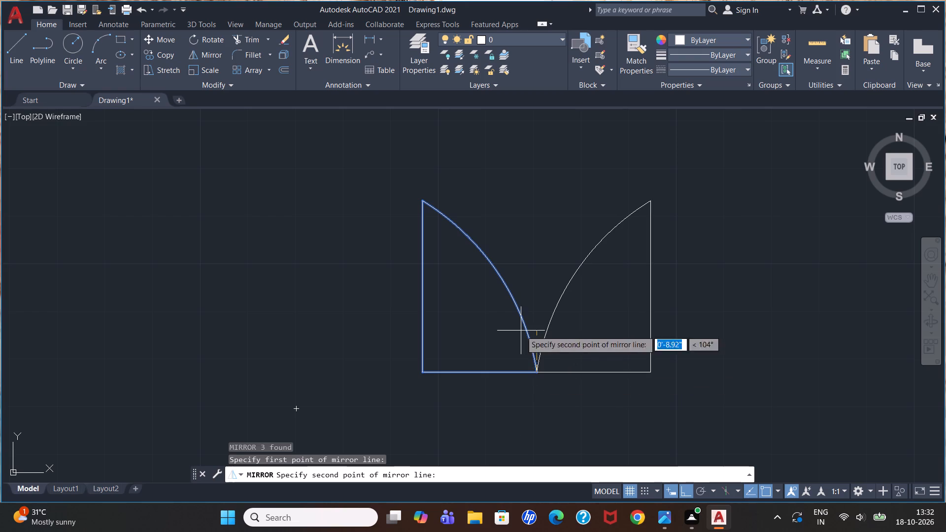
pyautogui.click(514, 330)
pyautogui.moveTo(552, 367); pyautogui.dragTo(514, 330)
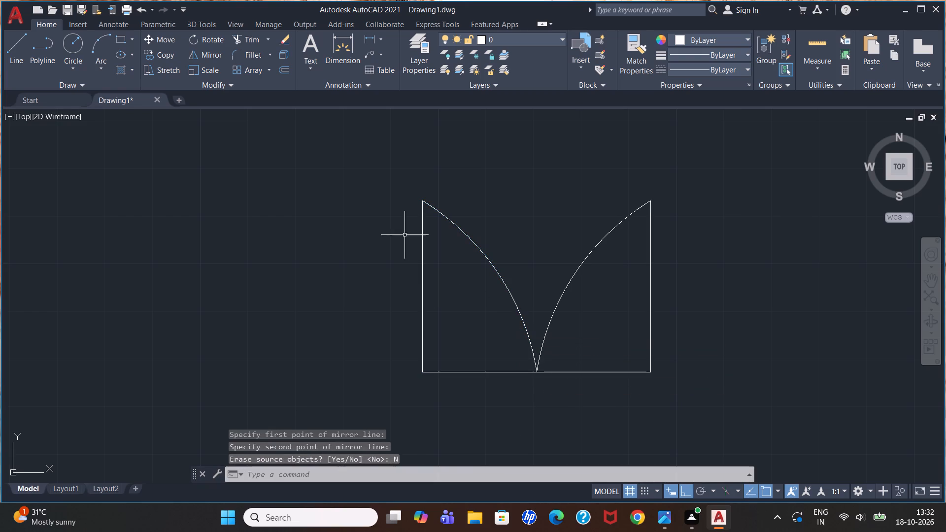
# Move the double-door symbol by its lower-west corner, with Ortho off, to the lower end of the west jamb of the opening between the south rooms.
pyautogui.click(295, 141)
pyautogui.click(744, 386)
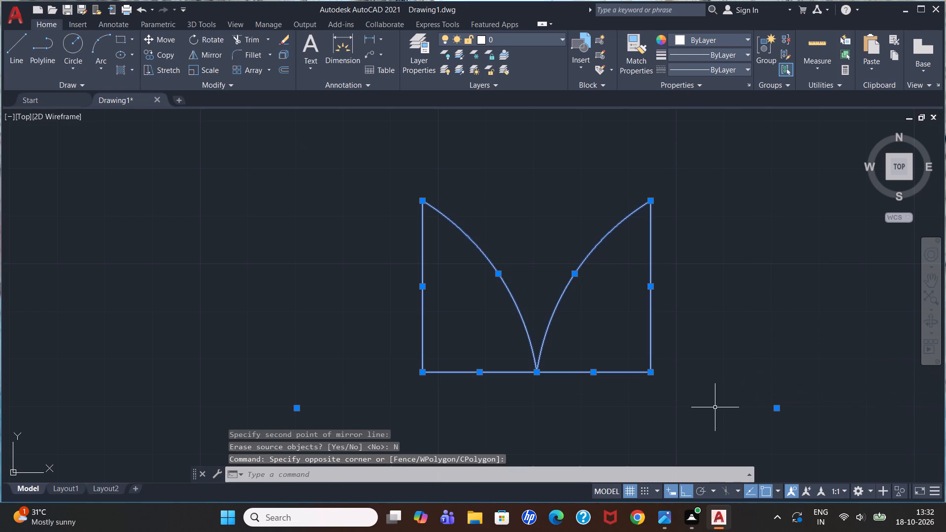
pyautogui.press('m')
pyautogui.press('Return')
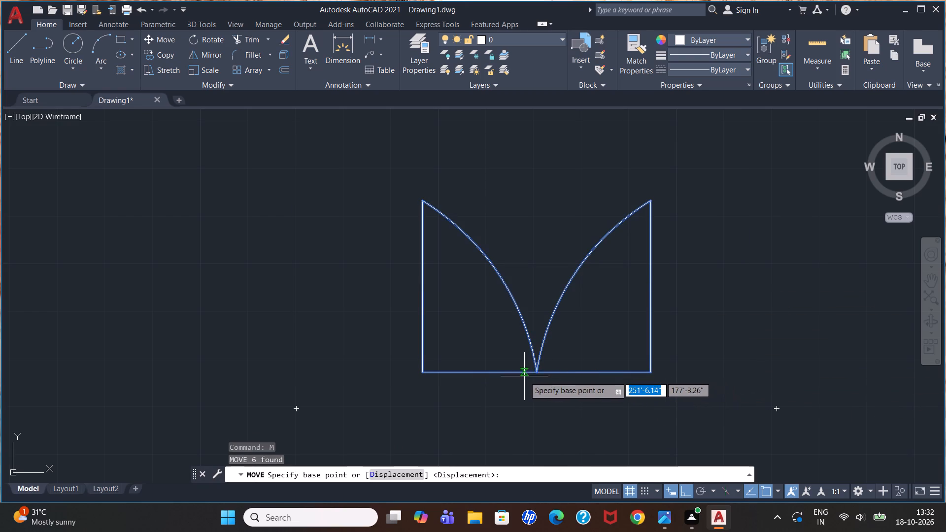
pyautogui.click(422, 370)
pyautogui.scroll(-3, 486, 287)
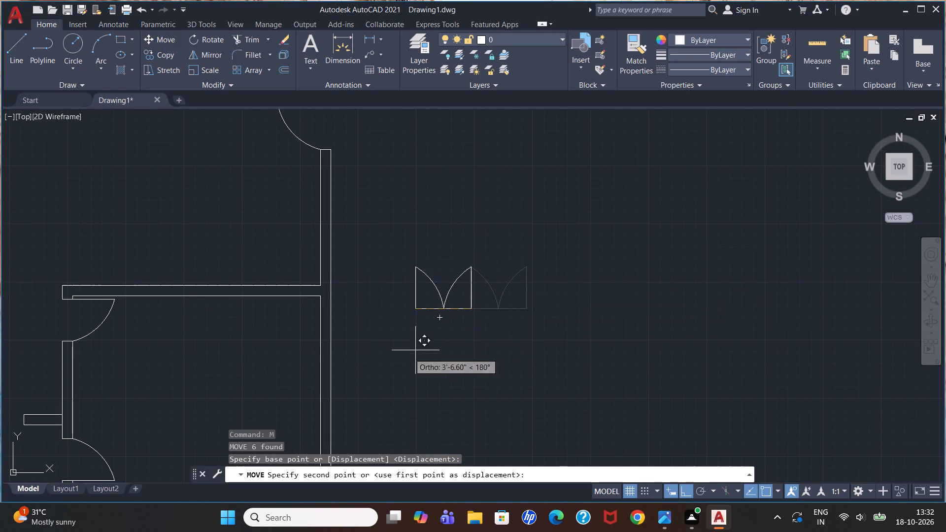
pyautogui.scroll(-1, 277, 334)
pyautogui.scroll(-2, 183, 318)
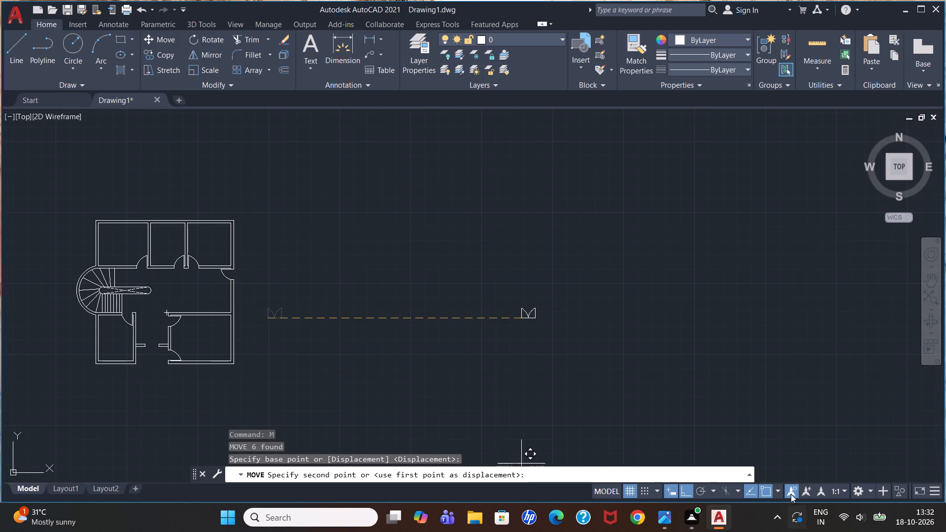
pyautogui.click(686, 490)
pyautogui.scroll(3, 113, 289)
pyautogui.scroll(-3, 227, 310)
pyautogui.scroll(6, 221, 360)
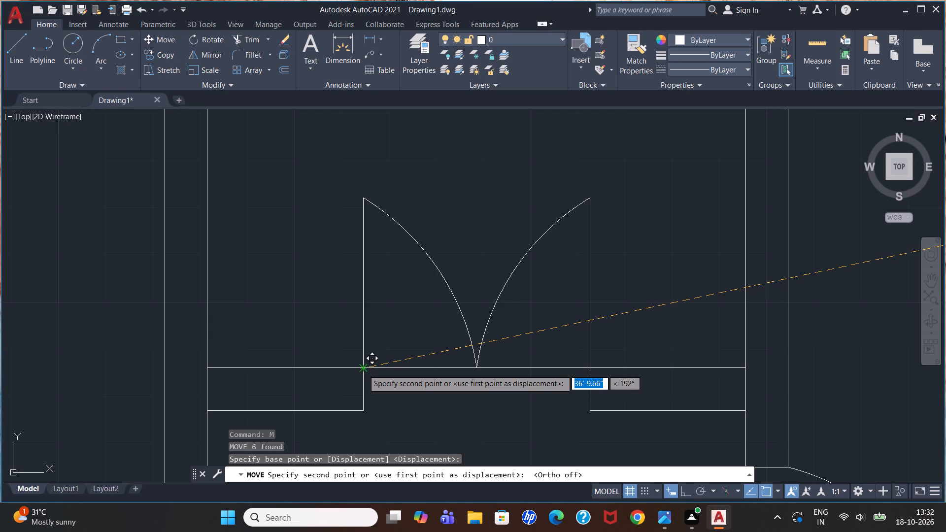
pyautogui.click(367, 408)
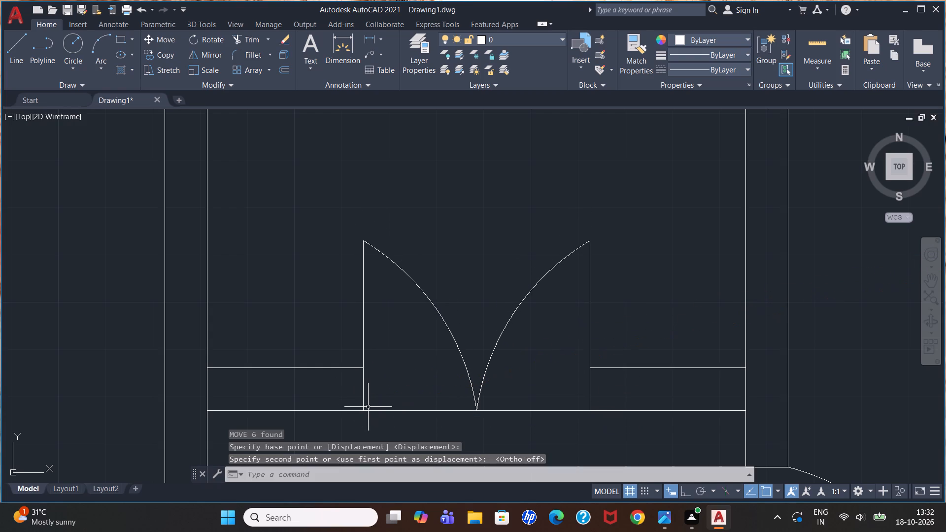
pyautogui.press('Escape')
pyautogui.press('Escape')
pyautogui.press('Escape')
pyautogui.press('Escape')
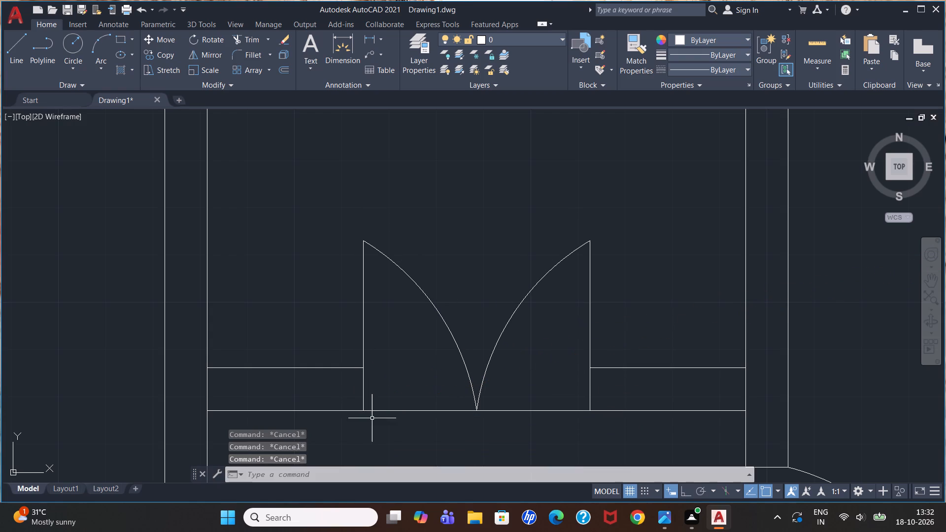
# Erase the two horizontal base lines across the bottom of the double-door symbol.
pyautogui.click(417, 411)
pyautogui.click(548, 411)
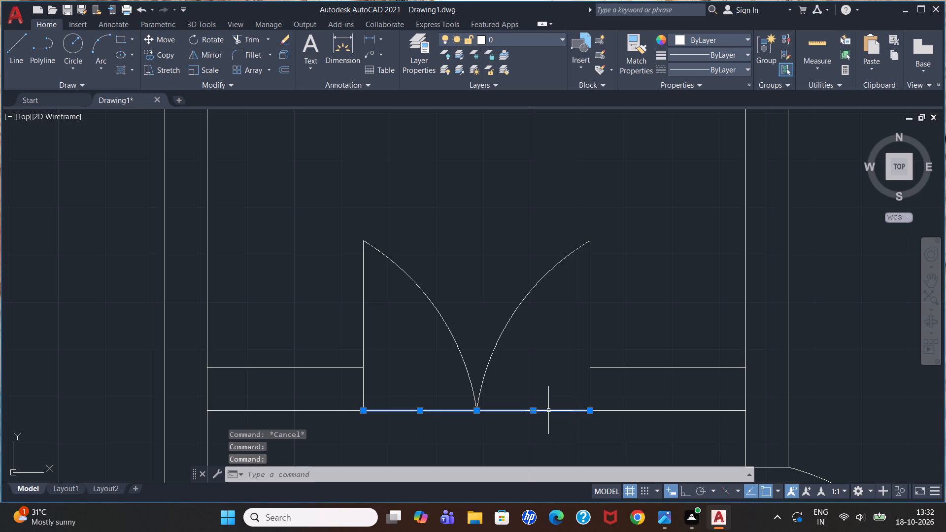
pyautogui.press('Delete')
pyautogui.scroll(-5, 555, 349)
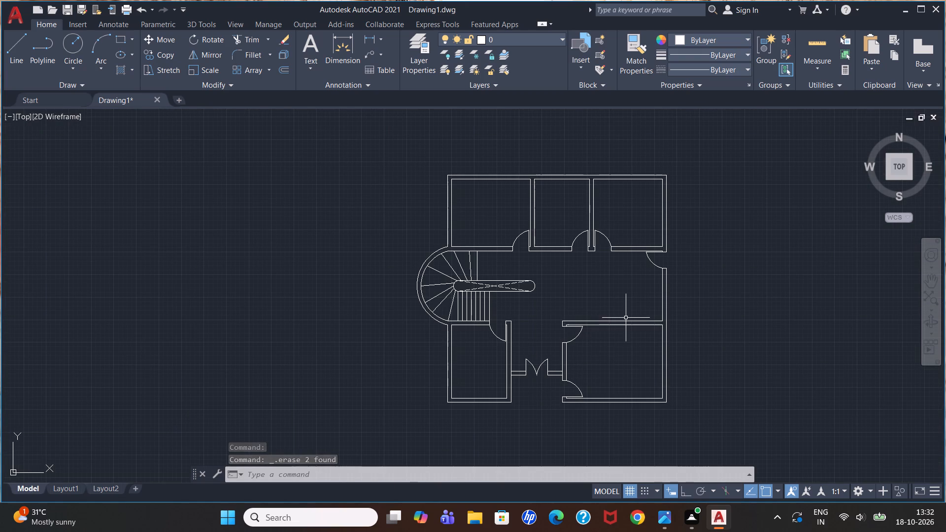
# Extend the west line of the partition between the middle and east north rooms up to the outer wall line.
pyautogui.scroll(2, 602, 168)
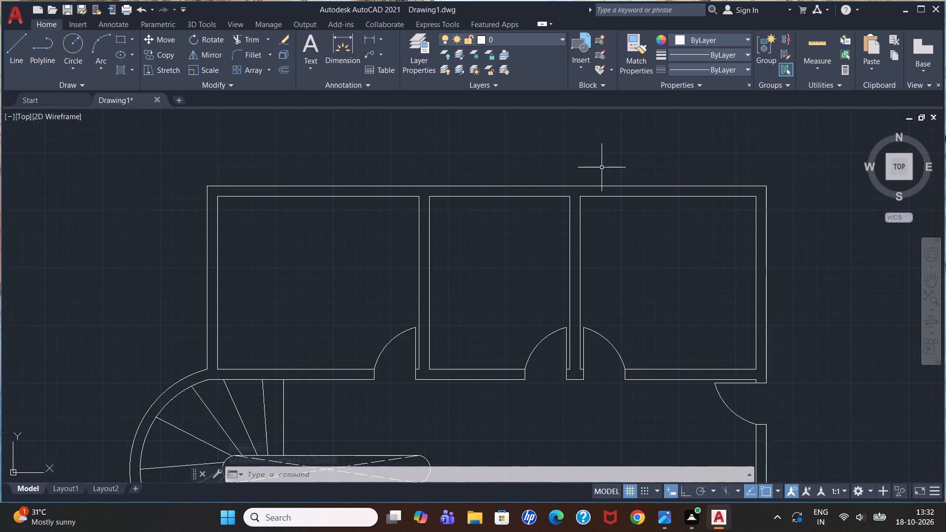
pyautogui.scroll(2, 602, 167)
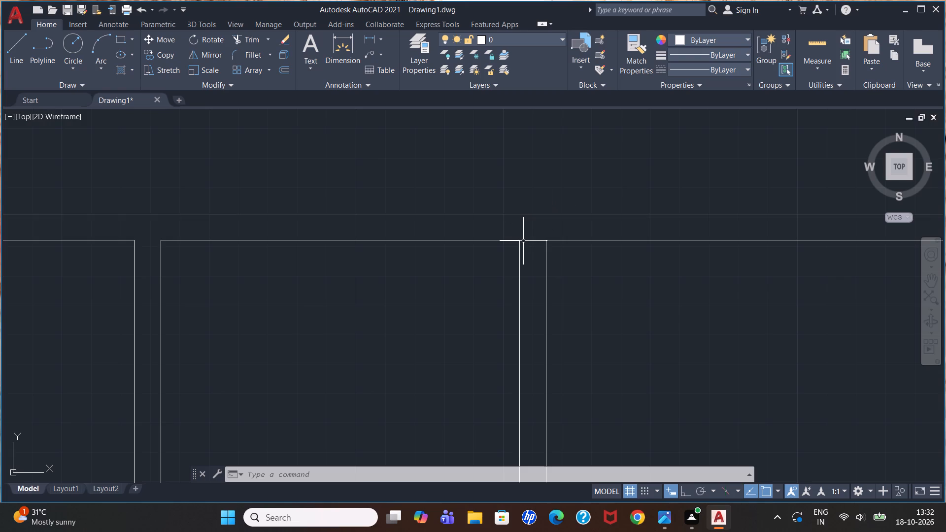
pyautogui.write('ex')
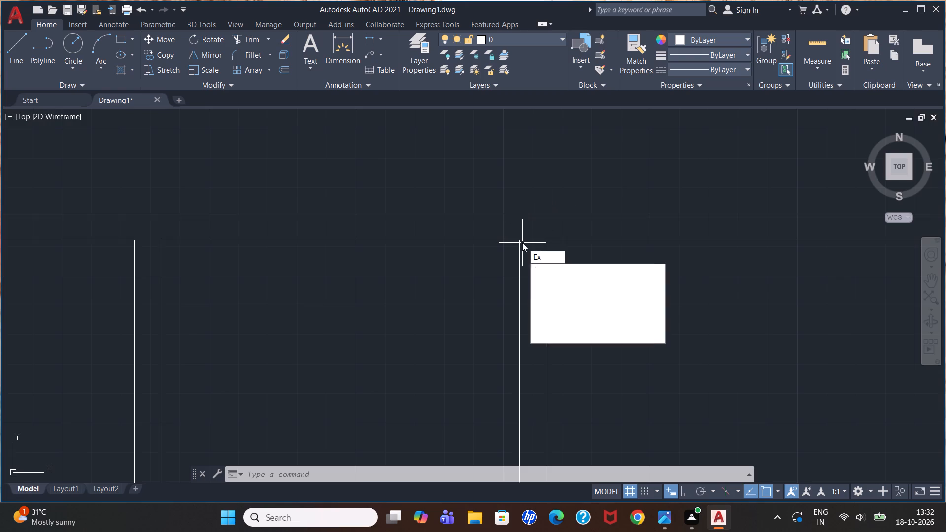
pyautogui.press('Return')
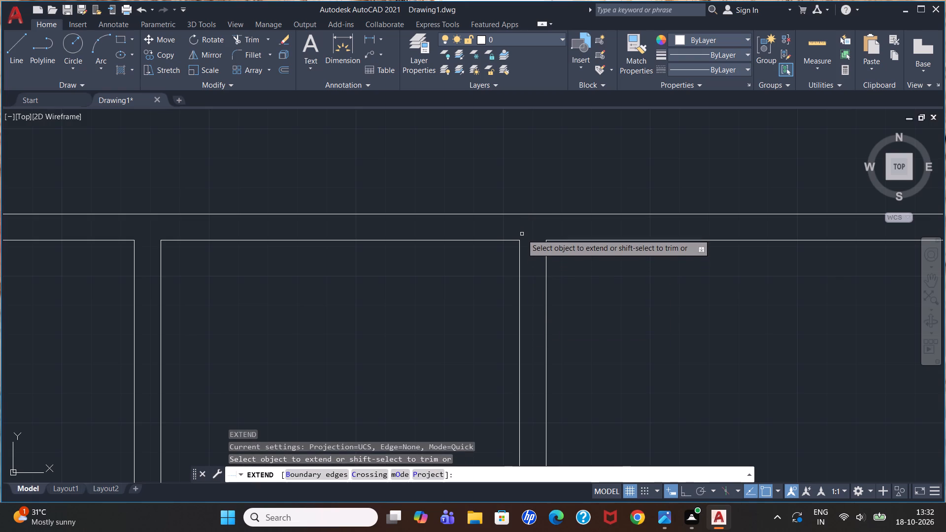
pyautogui.click(517, 248)
pyautogui.click(520, 248)
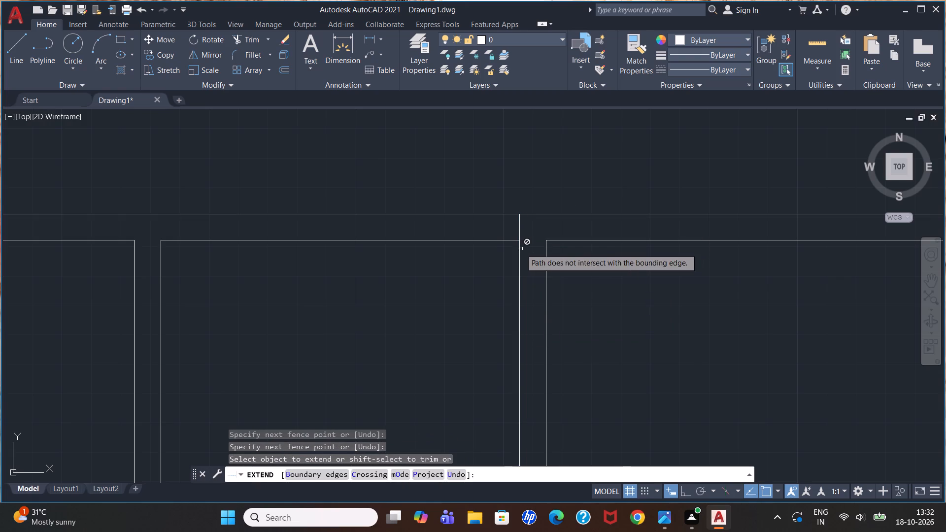
pyautogui.press('Escape')
pyautogui.scroll(-3, 521, 248)
pyautogui.scroll(1, 530, 271)
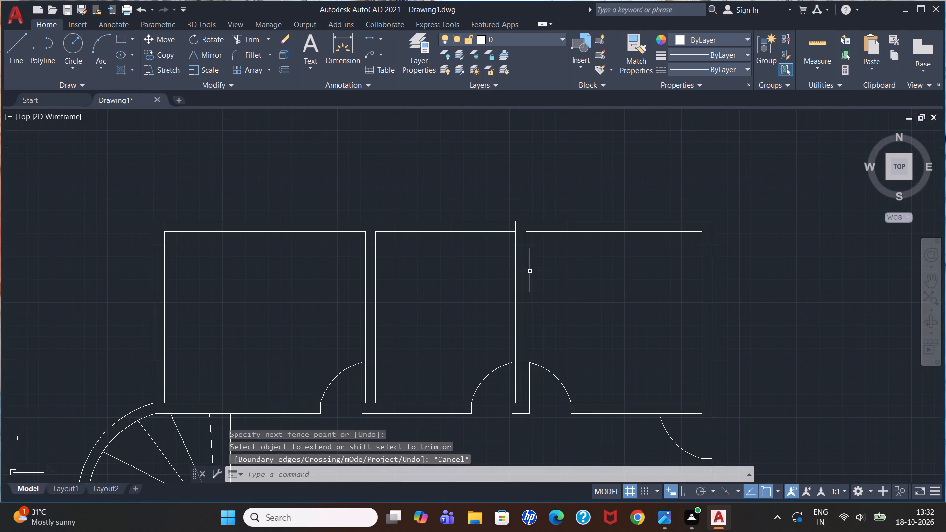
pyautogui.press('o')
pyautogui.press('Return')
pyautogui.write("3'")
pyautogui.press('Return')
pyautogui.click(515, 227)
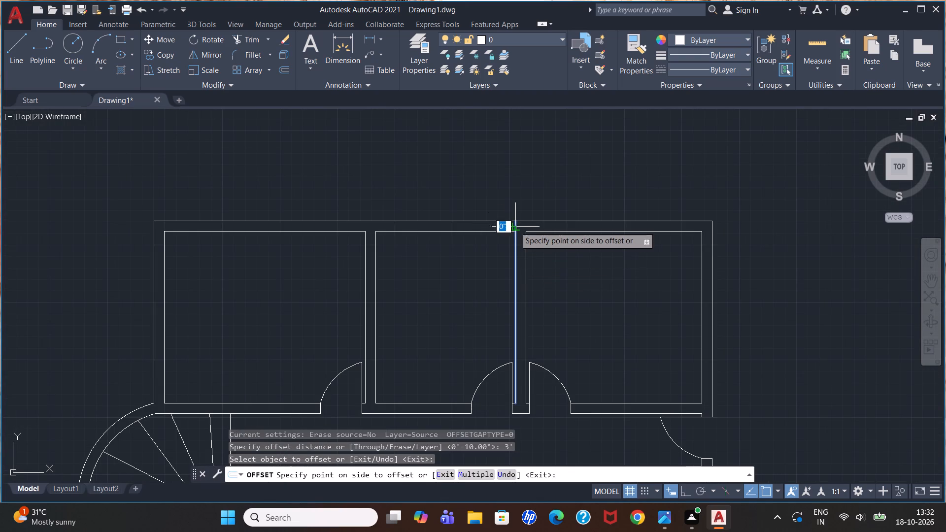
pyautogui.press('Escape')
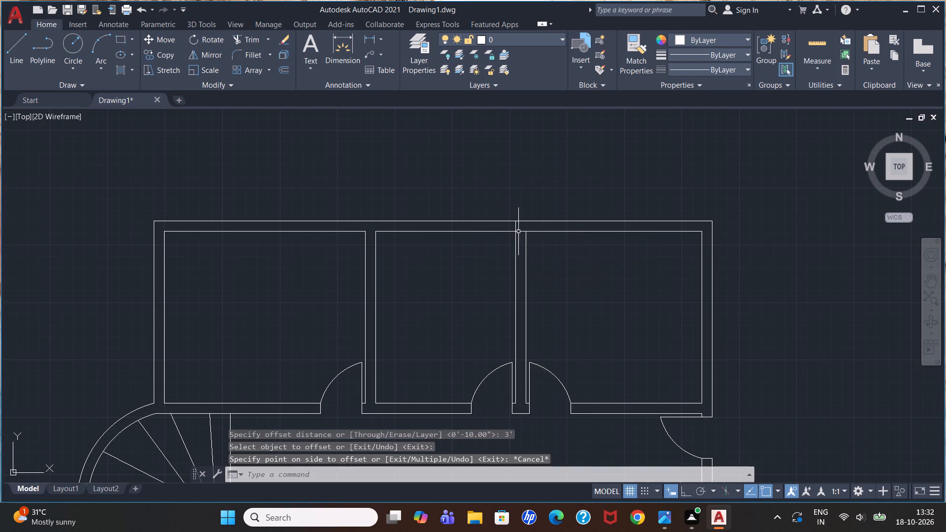
# With Ortho on, draw a line from the extended partition line's upper end 3' west along the outer wall, and down to the inner wall line.
pyautogui.scroll(4, 523, 217)
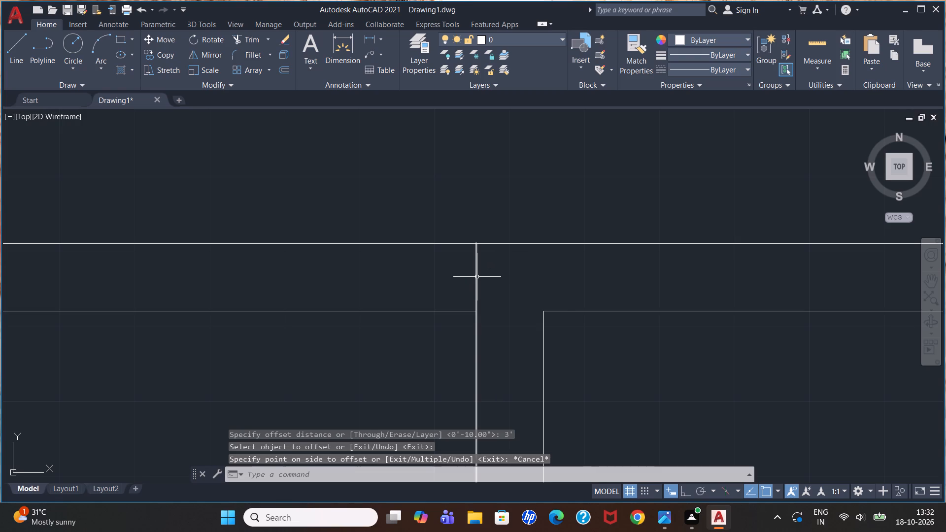
pyautogui.scroll(-1, 478, 276)
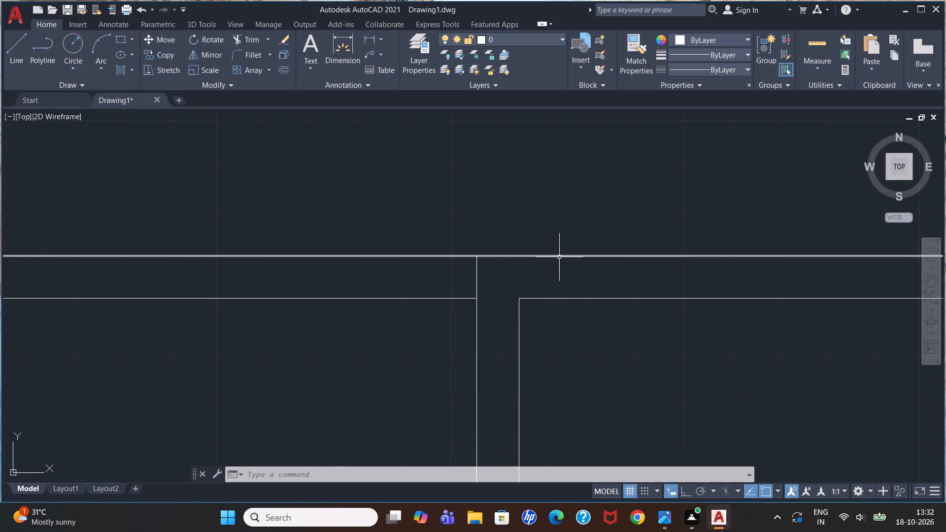
pyautogui.press('l')
pyautogui.press('Return')
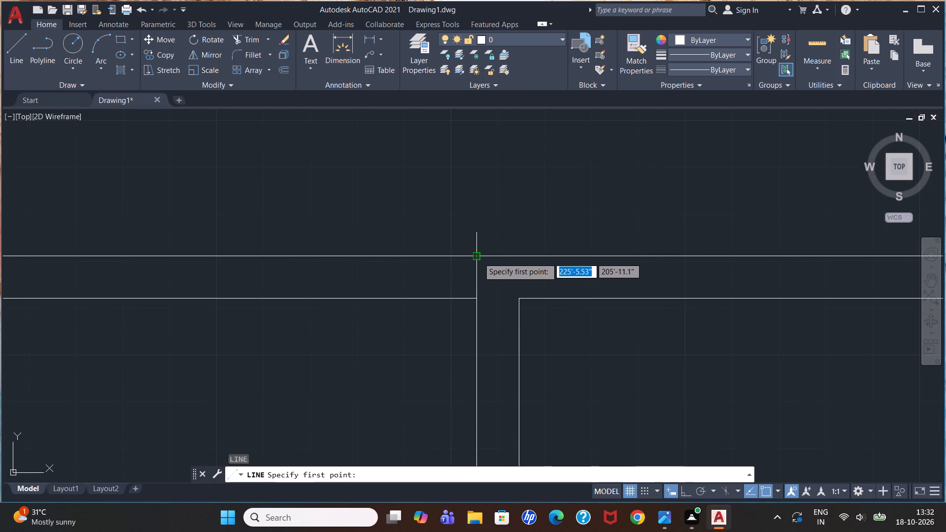
pyautogui.click(478, 258)
pyautogui.press('3')
pyautogui.press("'")
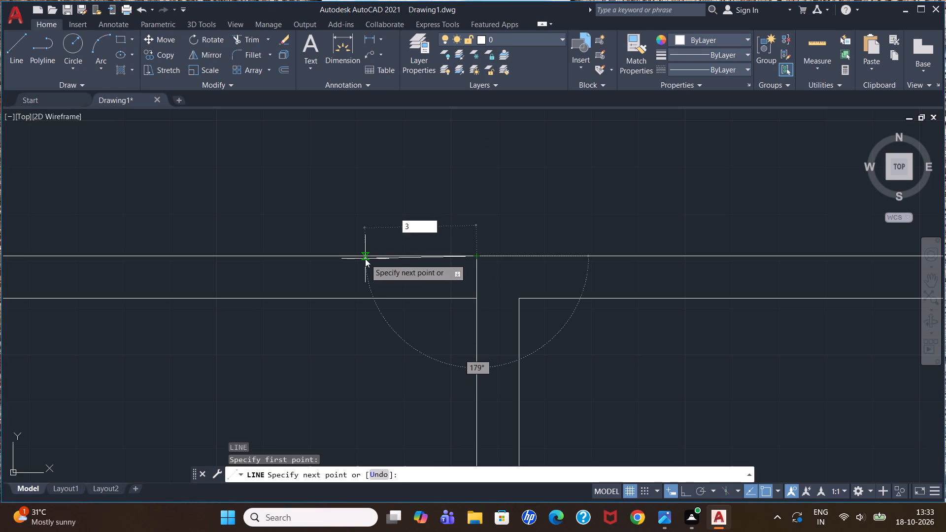
pyautogui.press('Return')
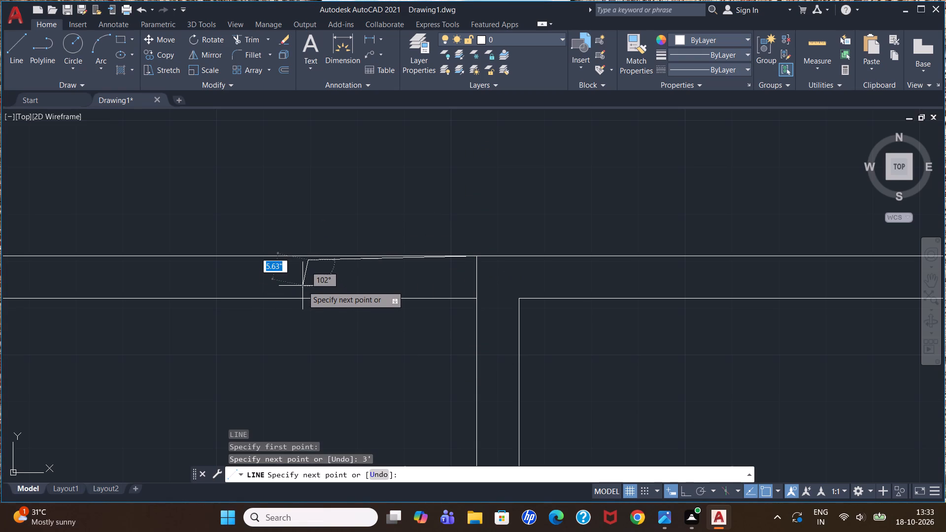
pyautogui.hotkey('ctrl', 'z')
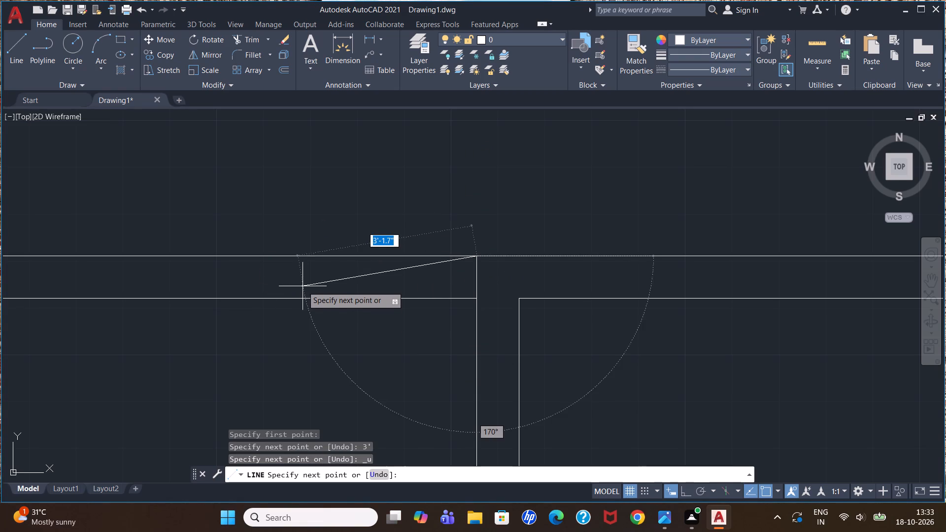
pyautogui.click(689, 493)
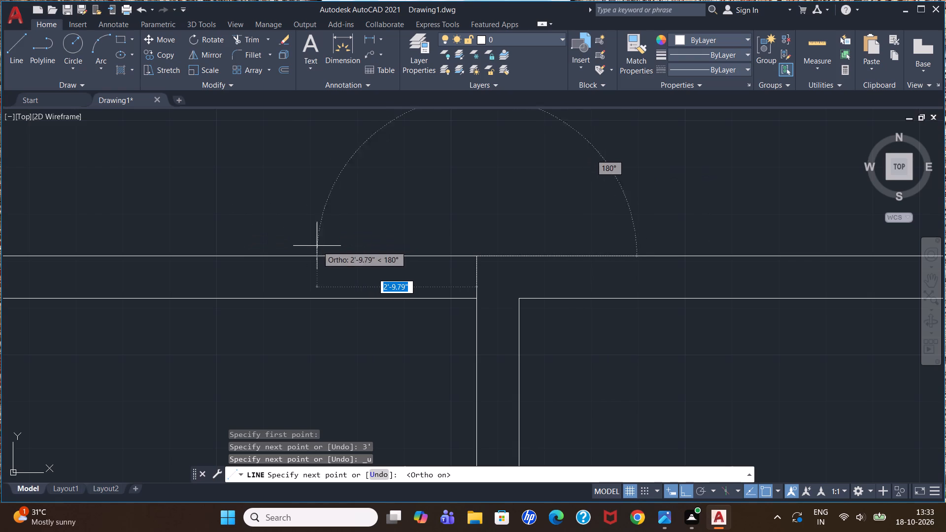
pyautogui.write("3'")
pyautogui.press('Return')
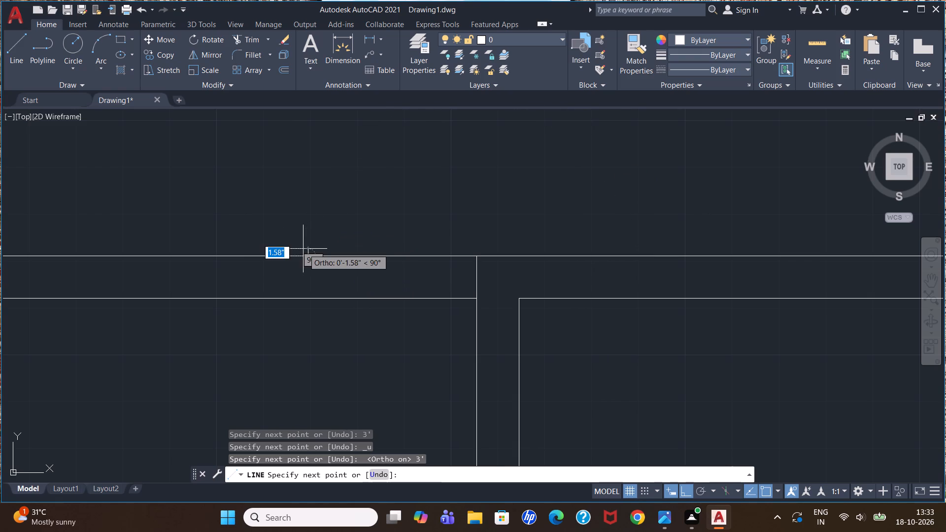
pyautogui.click(307, 298)
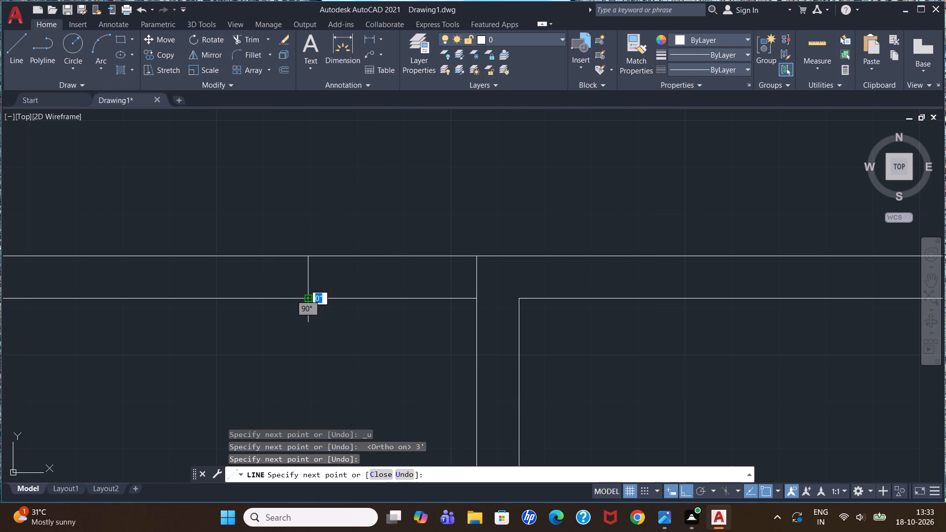
pyautogui.press('Escape')
# Erase the 3' horizontal segment lying over the north outer wall line.
pyautogui.click(343, 257)
pyautogui.press('Delete')
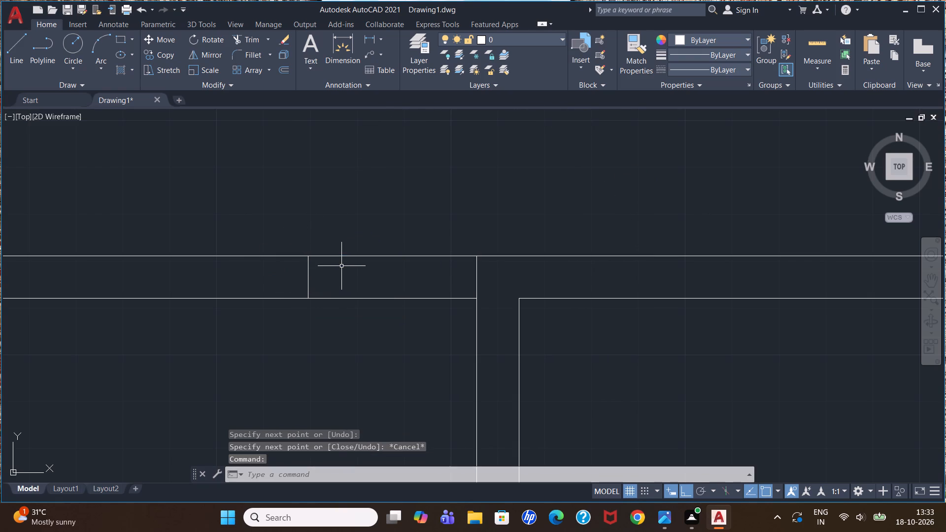
# Trim both north wall lines between the new jamb line and the partition line to open a gap in the middle room's wall.
pyautogui.write('tr')
pyautogui.press('Return')
pyautogui.moveTo(341, 201); pyautogui.dragTo(342, 218)
pyautogui.click(375, 358)
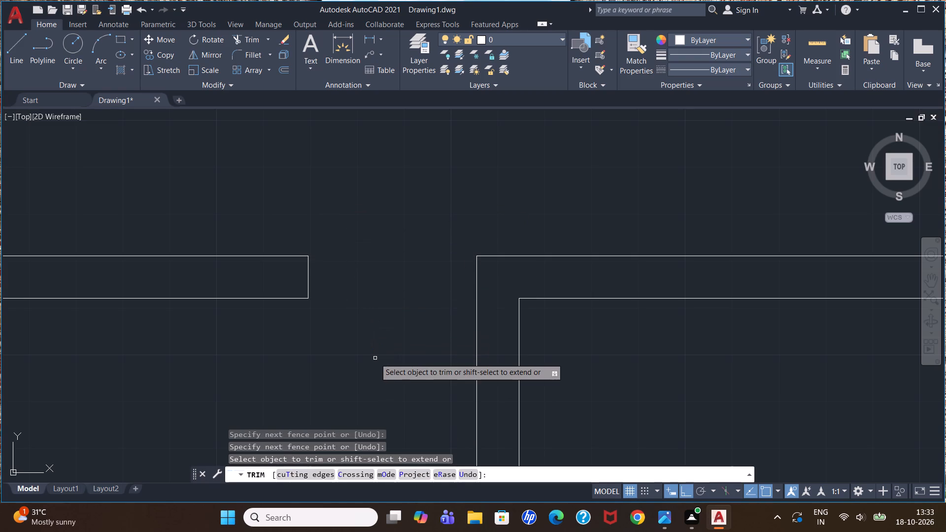
pyautogui.press('Escape')
pyautogui.press('Escape')
pyautogui.press('Escape')
pyautogui.press('Escape')
pyautogui.press('Escape')
# Create a multiline text label in the upper part of the northwest room reading "M. BEDROOM".
pyautogui.scroll(-3, 355, 303)
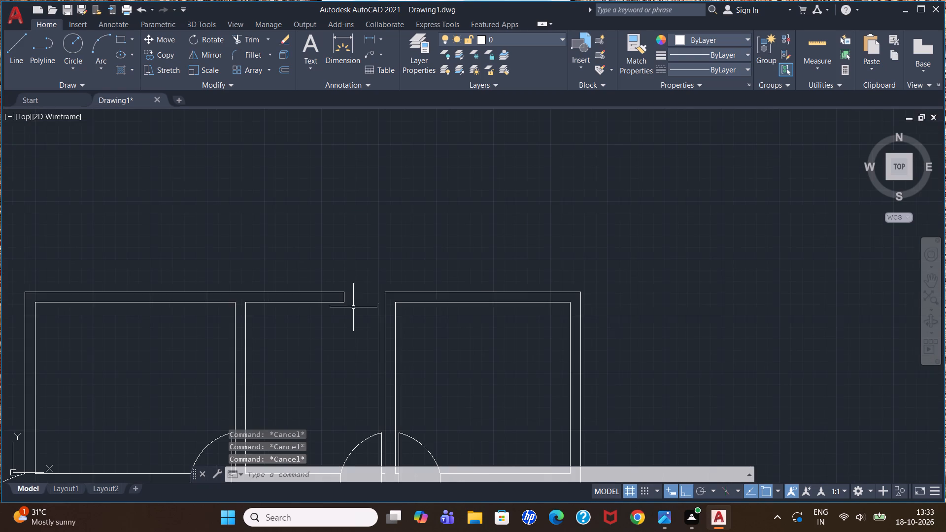
pyautogui.scroll(-3, 351, 319)
pyautogui.scroll(2, 330, 371)
pyautogui.scroll(-1, 349, 317)
pyautogui.scroll(2, 338, 383)
pyautogui.scroll(-2, 350, 333)
pyautogui.scroll(1, 336, 370)
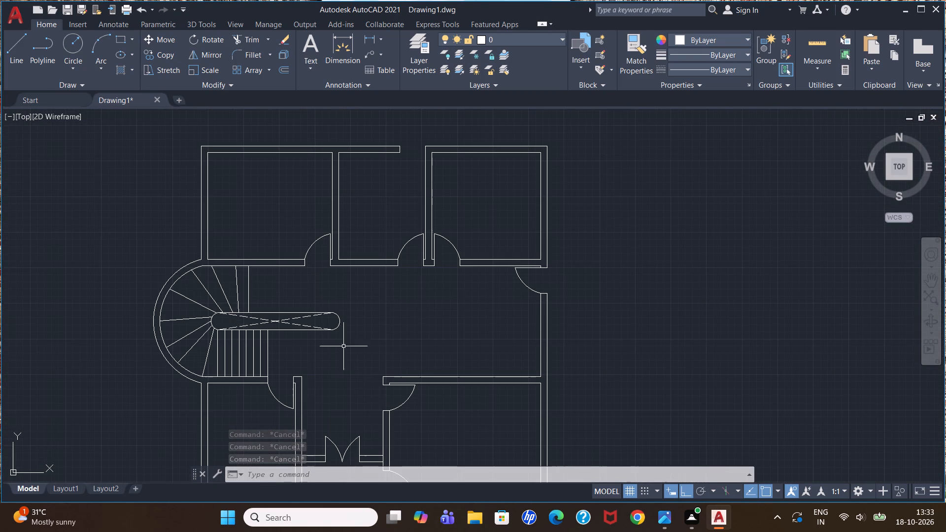
pyautogui.click(310, 39)
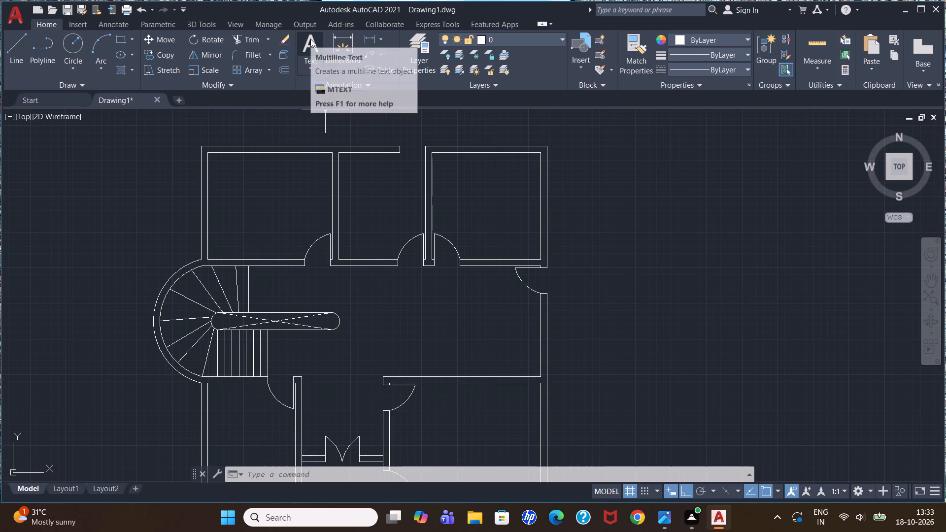
pyautogui.click(231, 179)
pyautogui.click(316, 232)
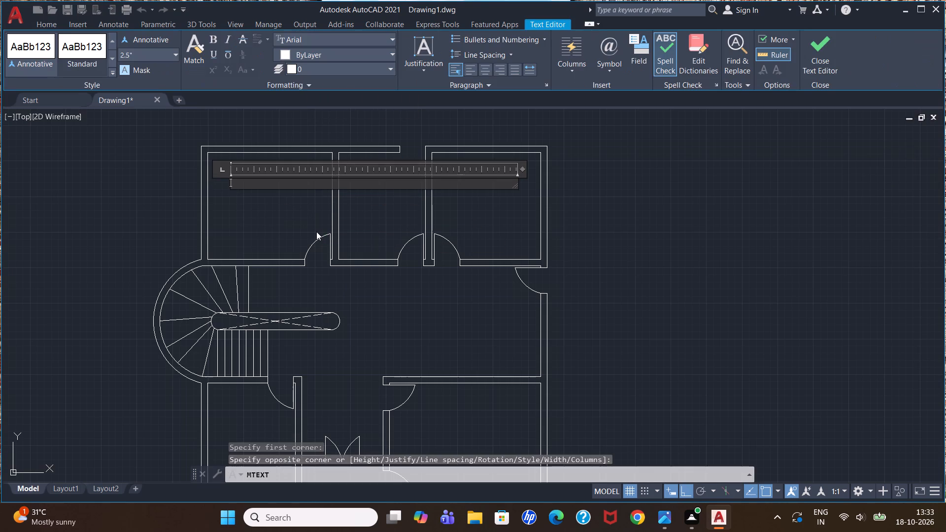
pyautogui.press('m')
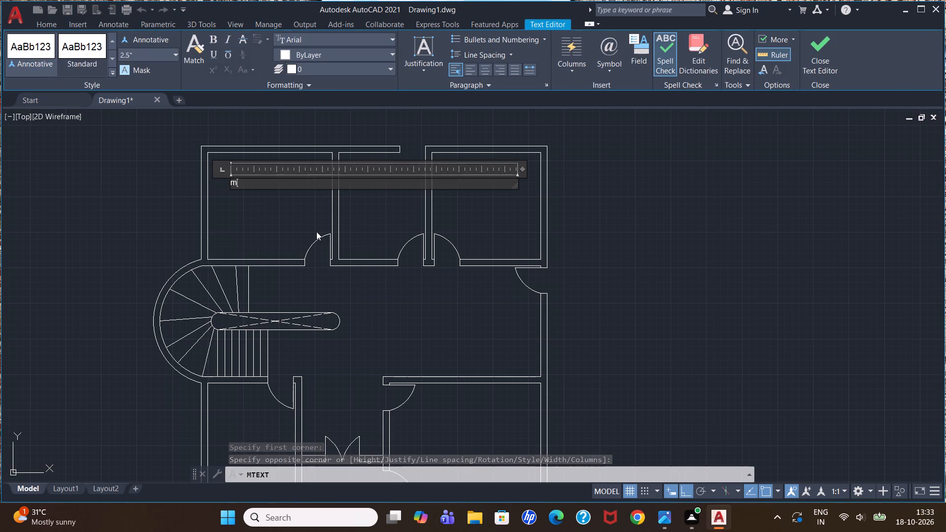
pyautogui.press('BackSpace')
pyautogui.press('m')
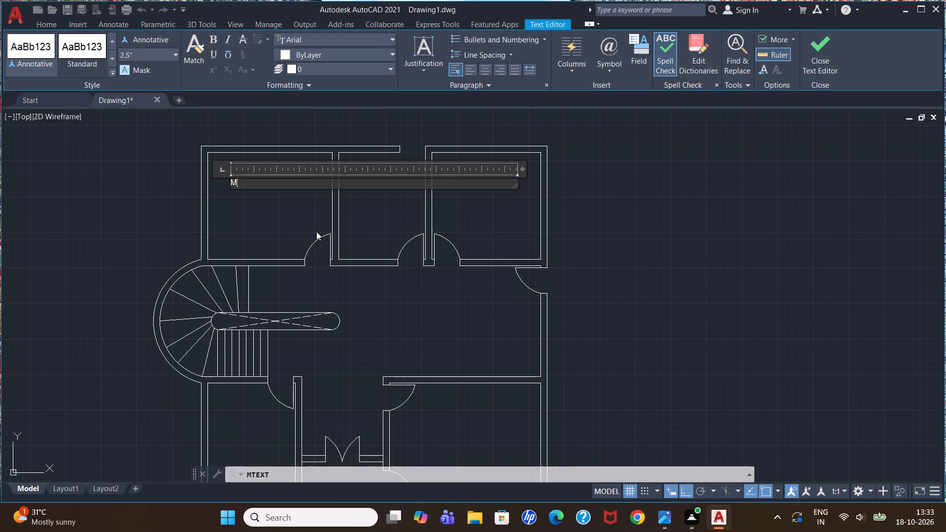
pyautogui.write('. BEDROOM')
# Add the room size 14'7"*12'6" as a second line below "M. BEDROOM" and finish the text.
pyautogui.press('Return')
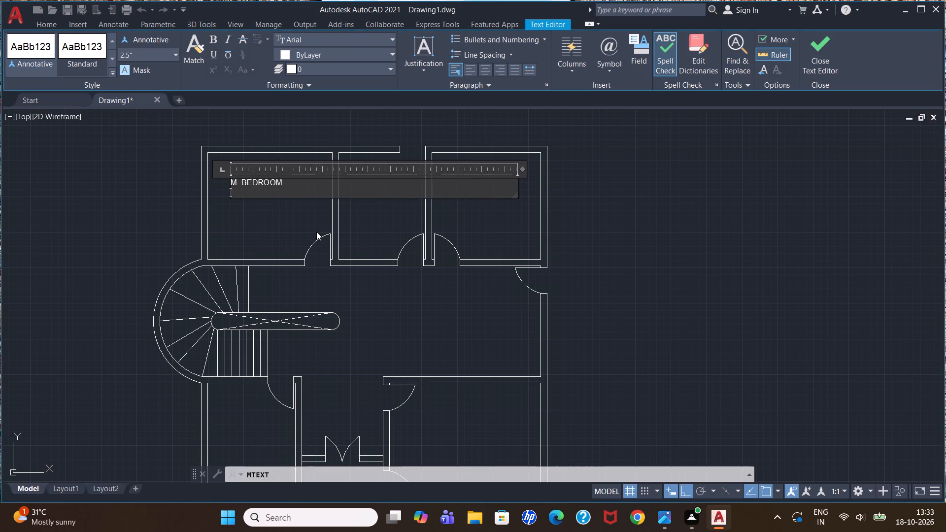
pyautogui.write('14\'7"')
pyautogui.hotkey('shift', '*')
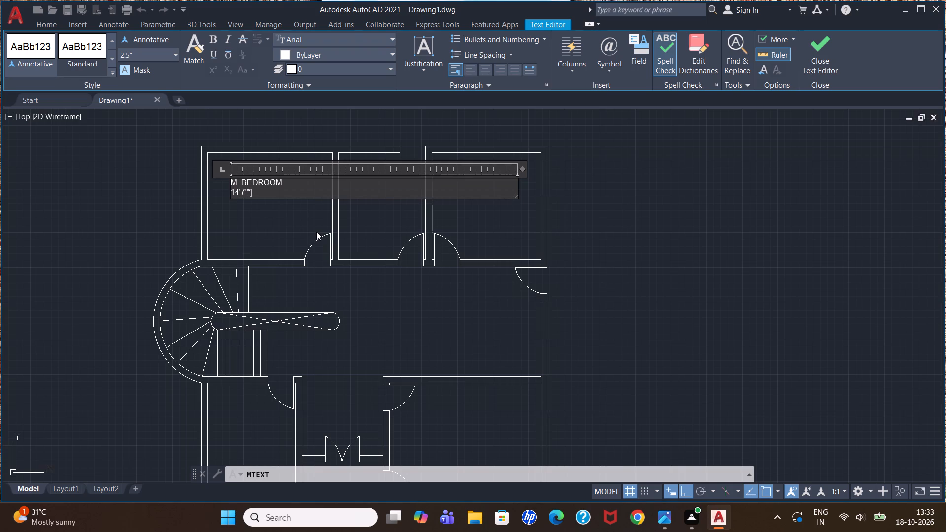
pyautogui.write('12')
pyautogui.write("'9")
pyautogui.press('BackSpace')
pyautogui.write('6"')
pyautogui.moveTo(317, 231); pyautogui.dragTo(266, 223)
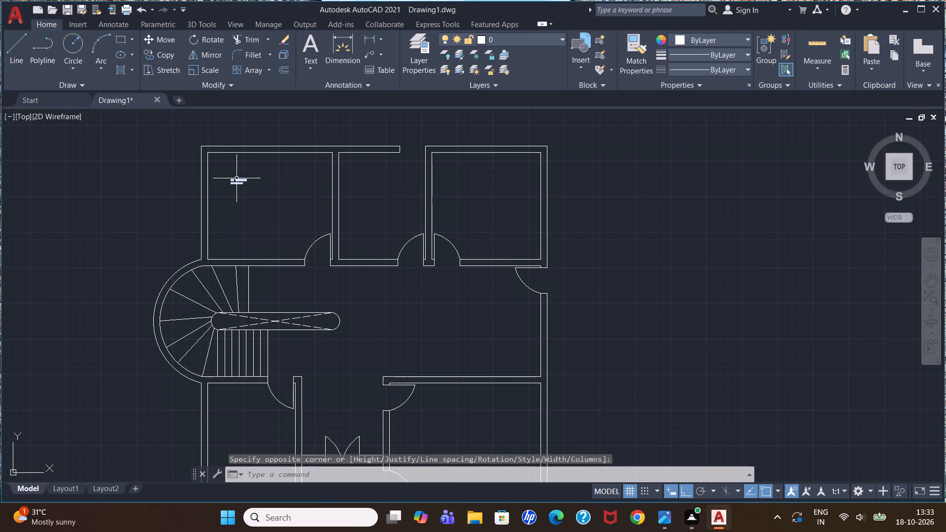
# Reopen the M. BEDROOM label for editing and set the text height of both lines to 9".
pyautogui.tripleClick(236, 177)
pyautogui.tripleClick(233, 185)
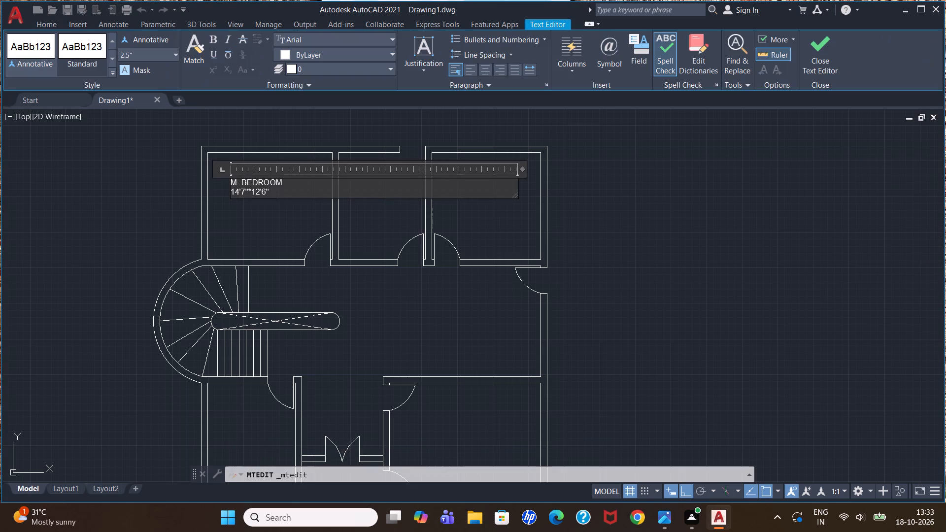
pyautogui.moveTo(299, 191); pyautogui.dragTo(202, 170)
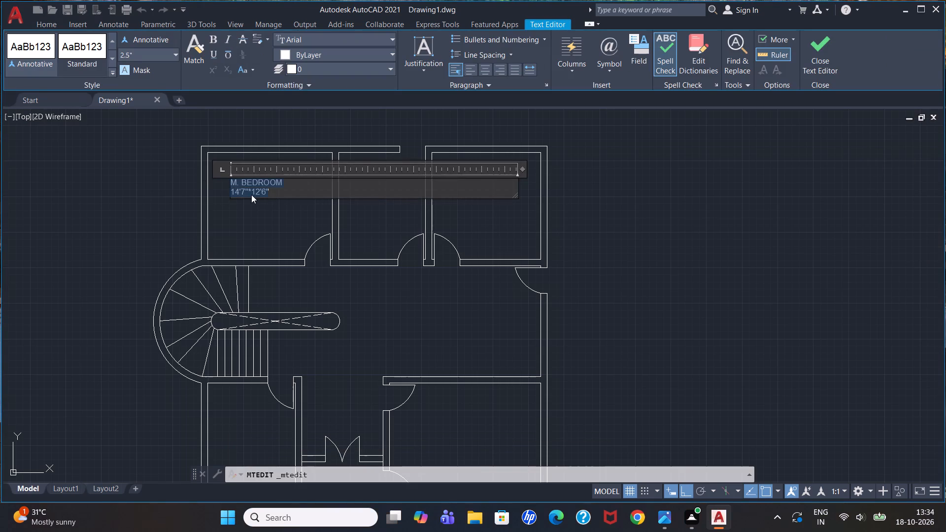
pyautogui.click(175, 58)
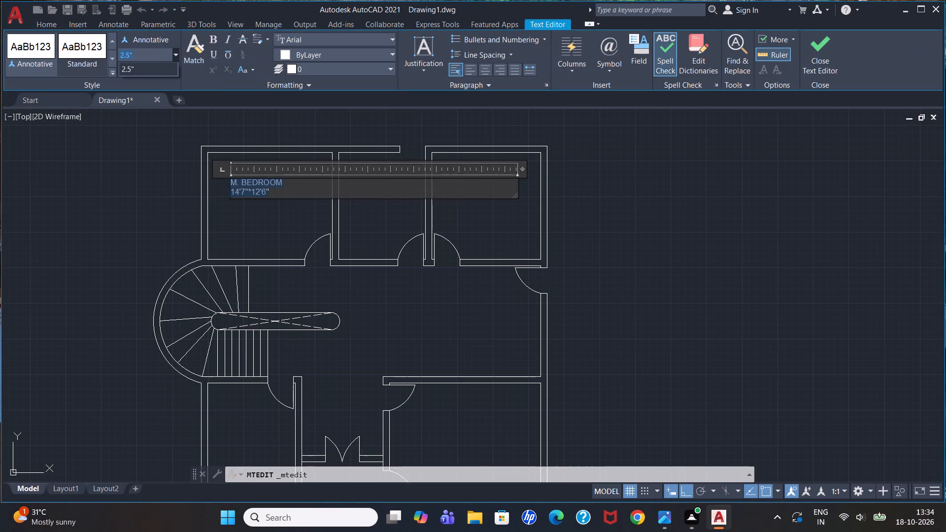
pyautogui.press('9')
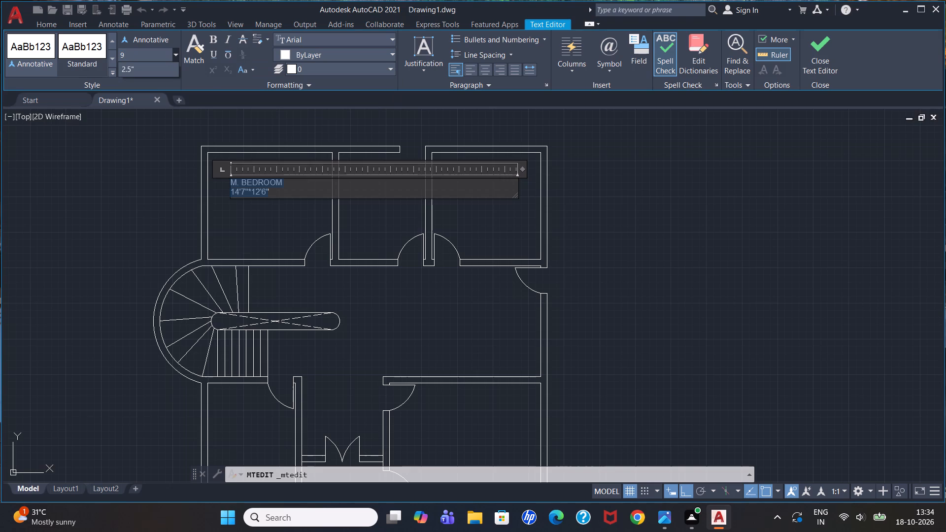
pyautogui.hotkey('shift', '"')
pyautogui.press('Return')
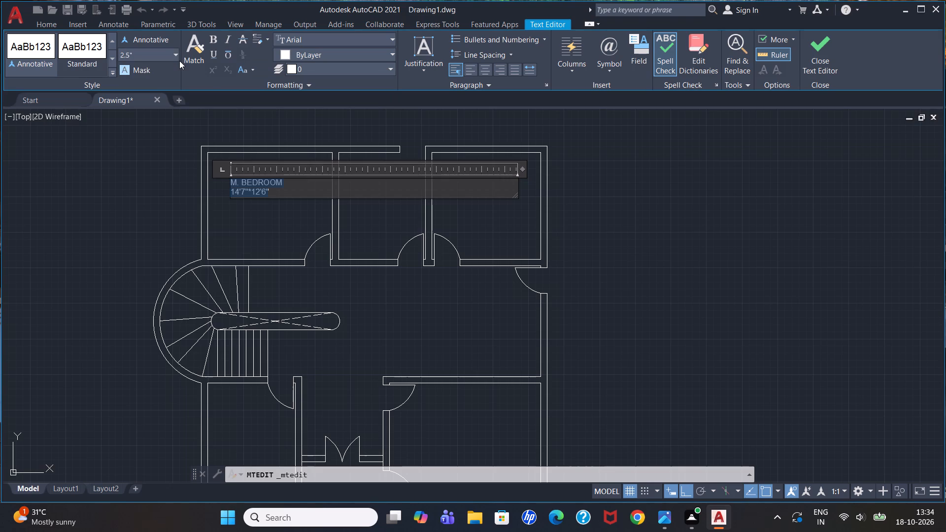
pyautogui.click(177, 58)
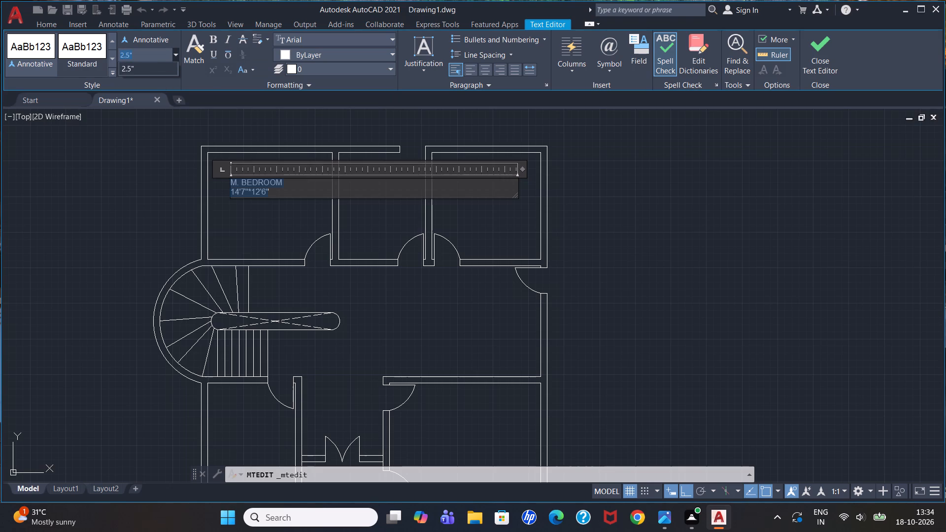
pyautogui.moveTo(136, 53); pyautogui.dragTo(76, 73)
pyautogui.press('9')
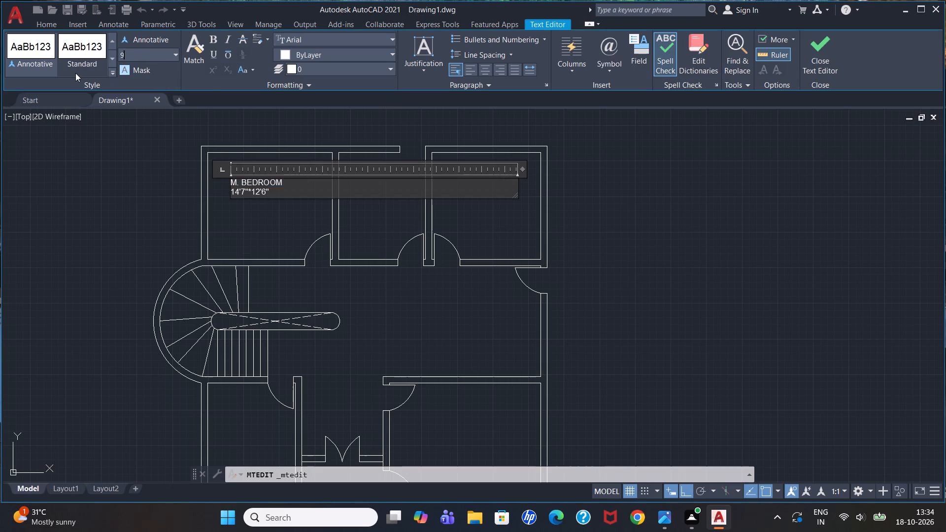
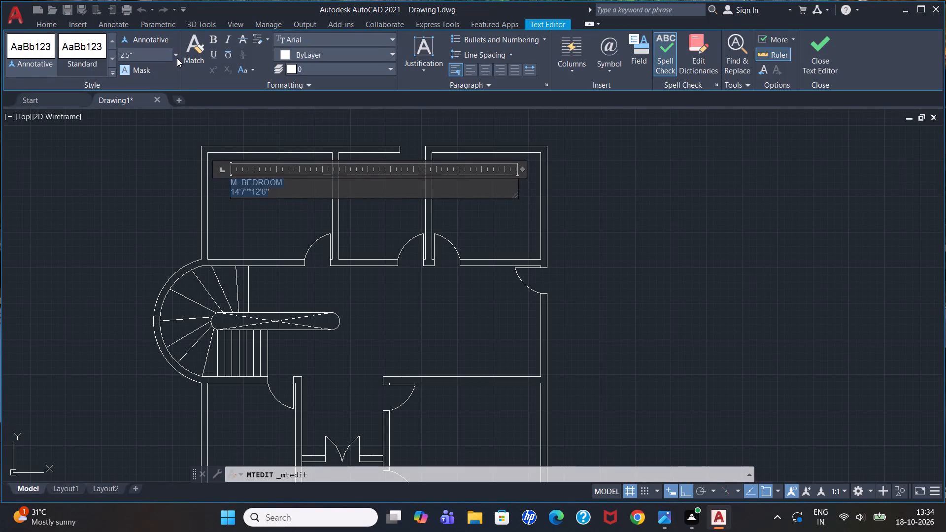
# Set the text height of the M. BEDROOM label to 9" and finish editing it.
pyautogui.click(175, 55)
pyautogui.click(164, 85)
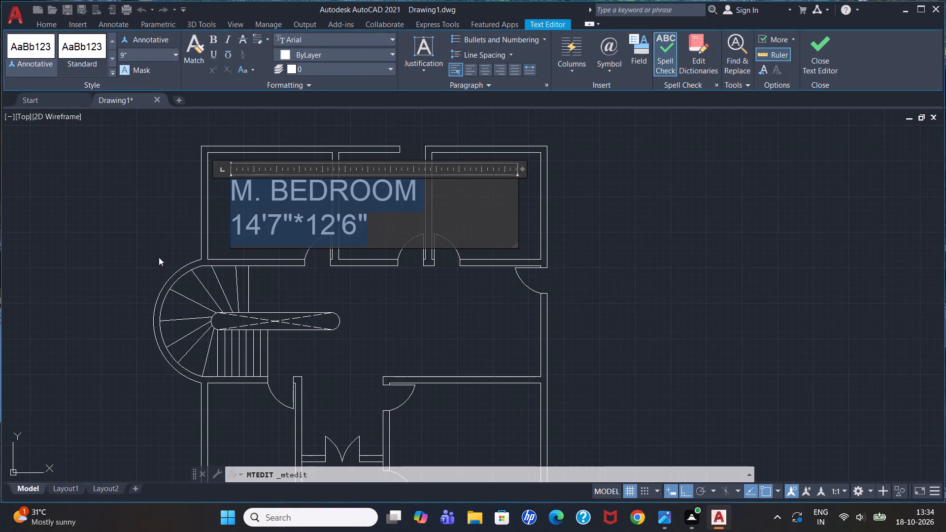
pyautogui.click(156, 255)
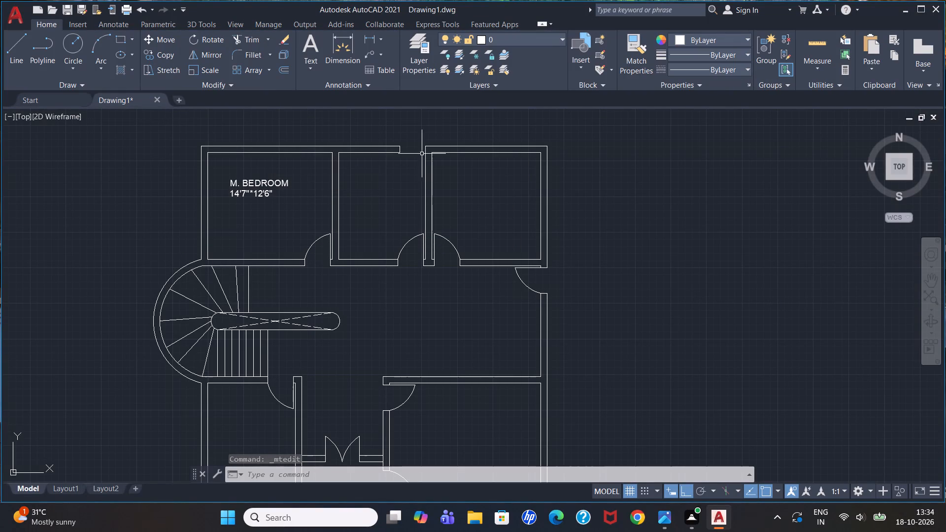
# Add a multiline text label in the middle upper room reading BEDROOM with 10'2"*12'6" on the second line.
pyautogui.click(312, 47)
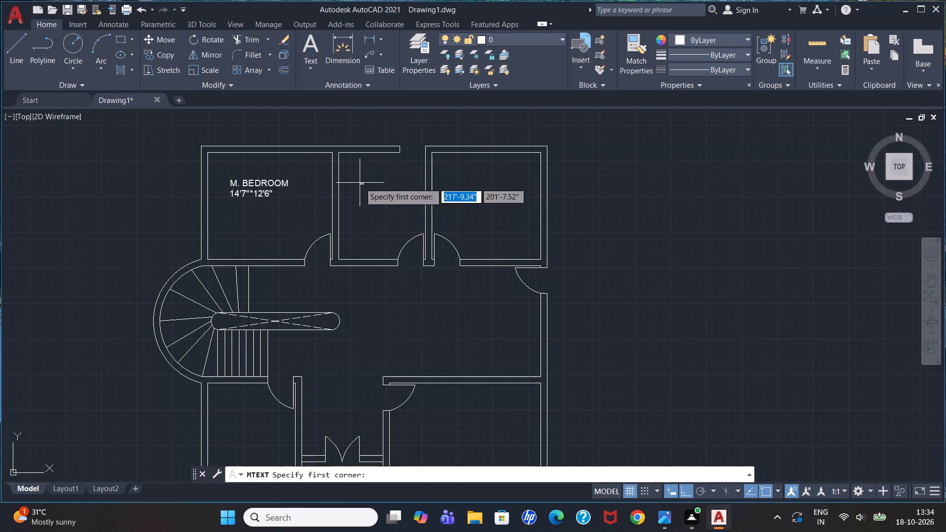
pyautogui.click(360, 182)
pyautogui.click(391, 212)
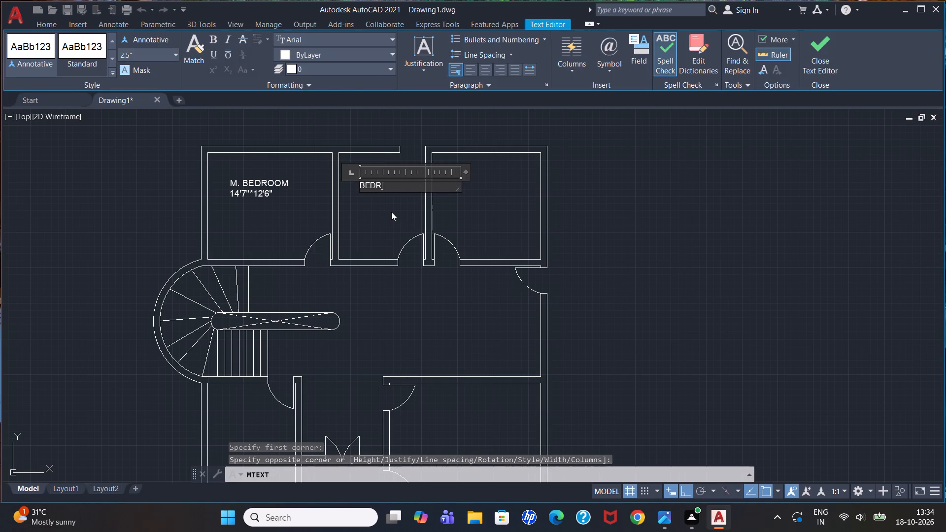
pyautogui.press('Return')
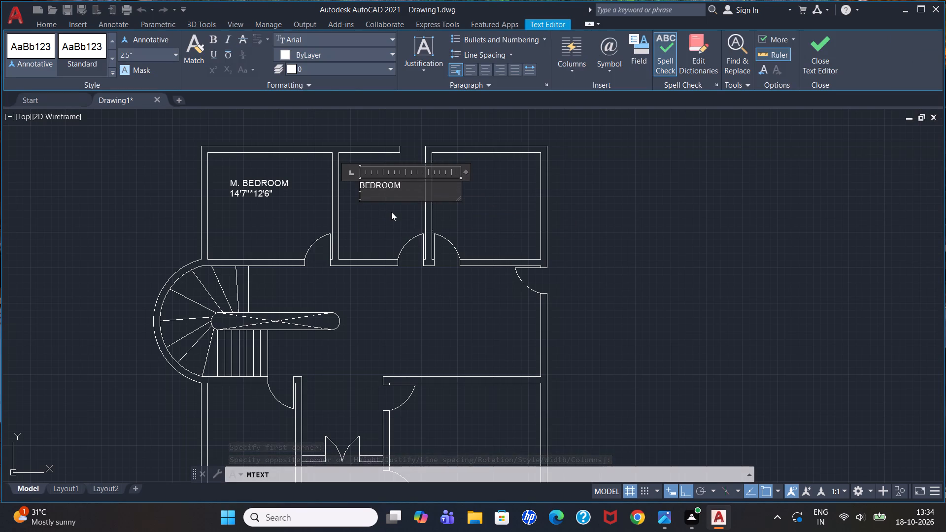
pyautogui.write('10\'2"')
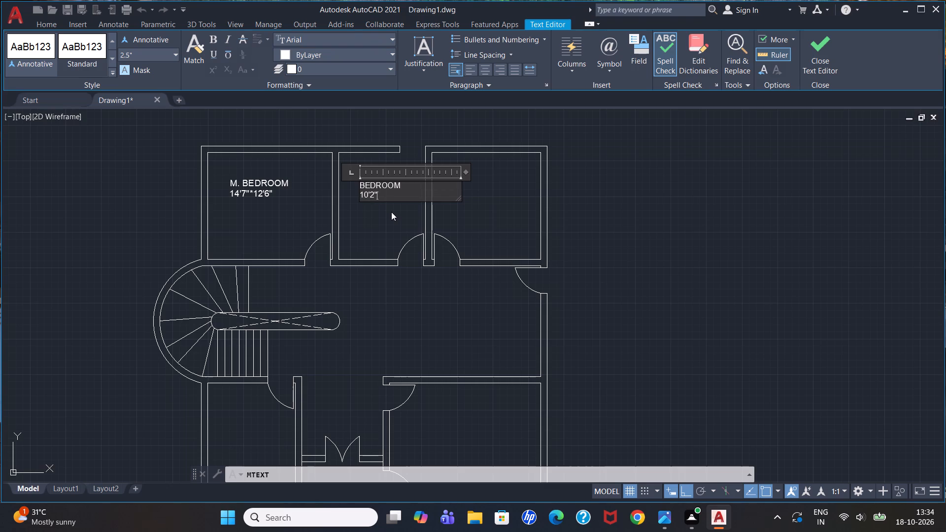
pyautogui.hotkey('shift', '*')
pyautogui.write('12\'6"')
pyautogui.press('Return')
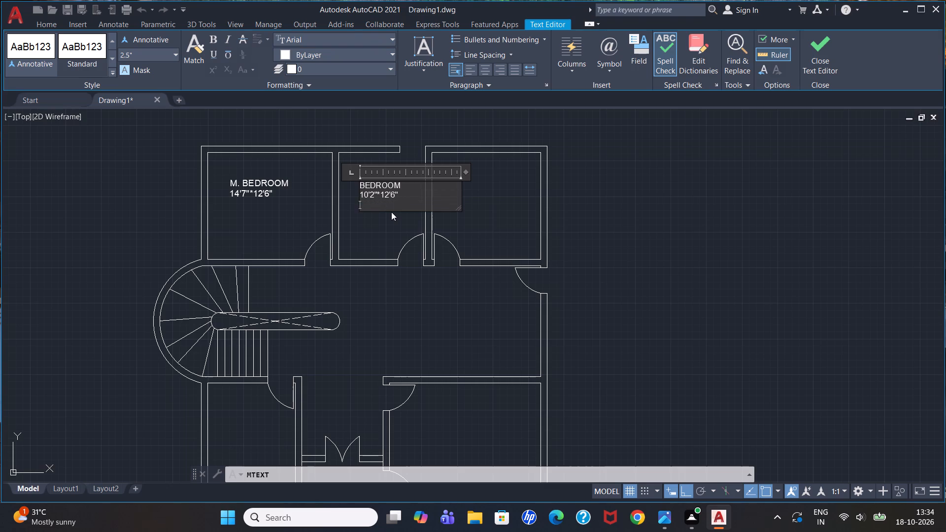
# Set the text height of the middle room's BEDROOM label to 9" and finish editing it.
pyautogui.moveTo(412, 195); pyautogui.dragTo(355, 183)
pyautogui.moveTo(355, 183); pyautogui.dragTo(343, 180)
pyautogui.click(173, 57)
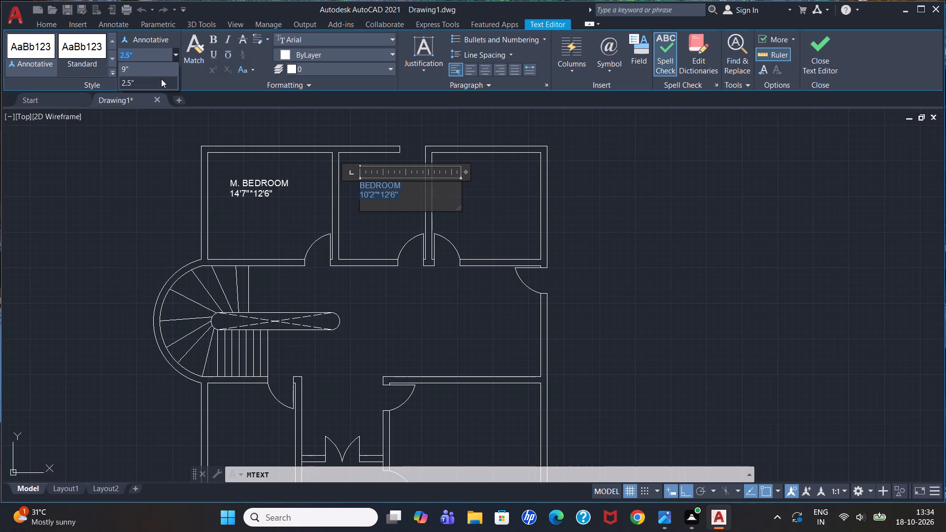
pyautogui.click(161, 67)
pyautogui.click(697, 245)
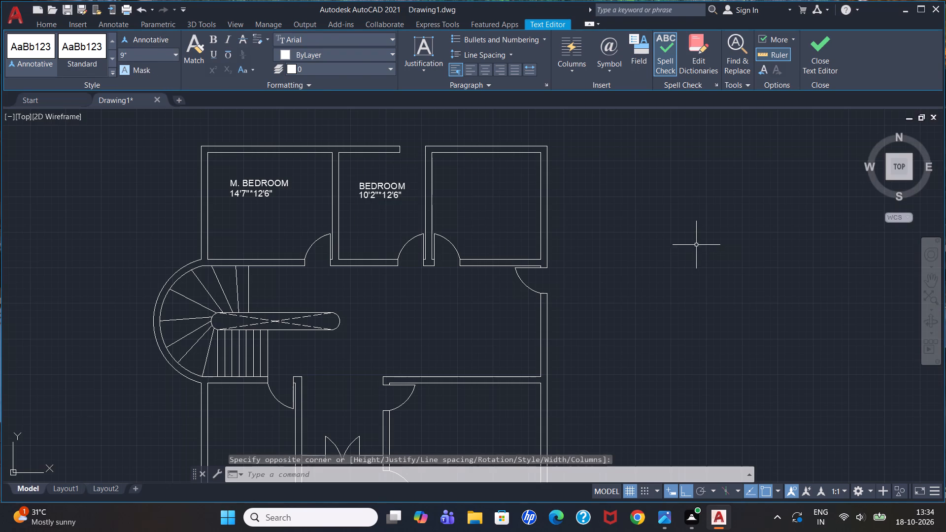
# Add a multiline text label in the upper-right room reading BEDROOM with 12'9"*12'6" on the second line.
pyautogui.click(305, 44)
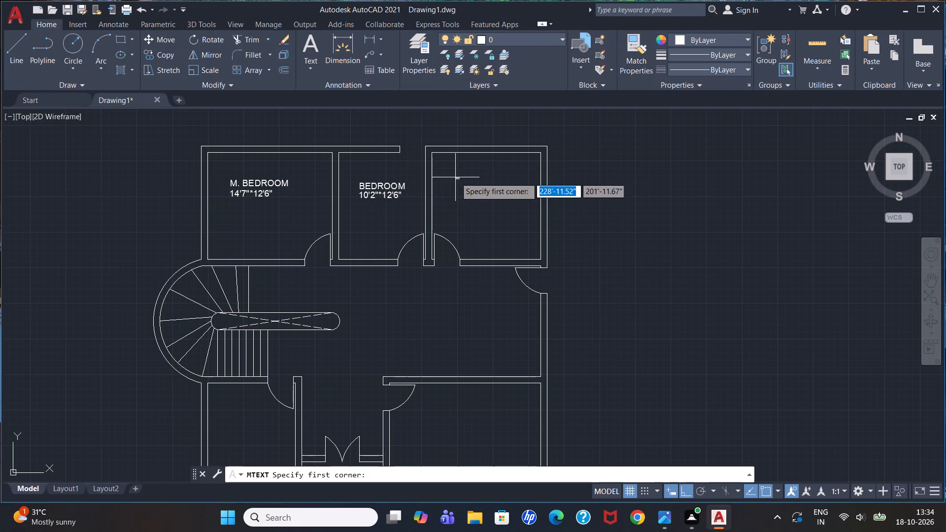
pyautogui.click(452, 172)
pyautogui.click(501, 204)
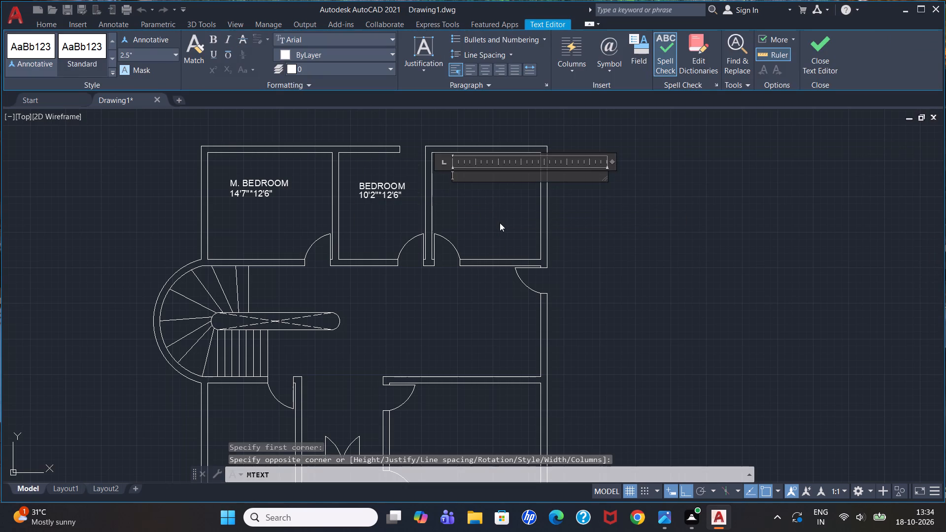
pyautogui.write('BEDROOM')
pyautogui.press('Return')
pyautogui.write('12')
pyautogui.write('\'9"')
pyautogui.hotkey('shift', '*')
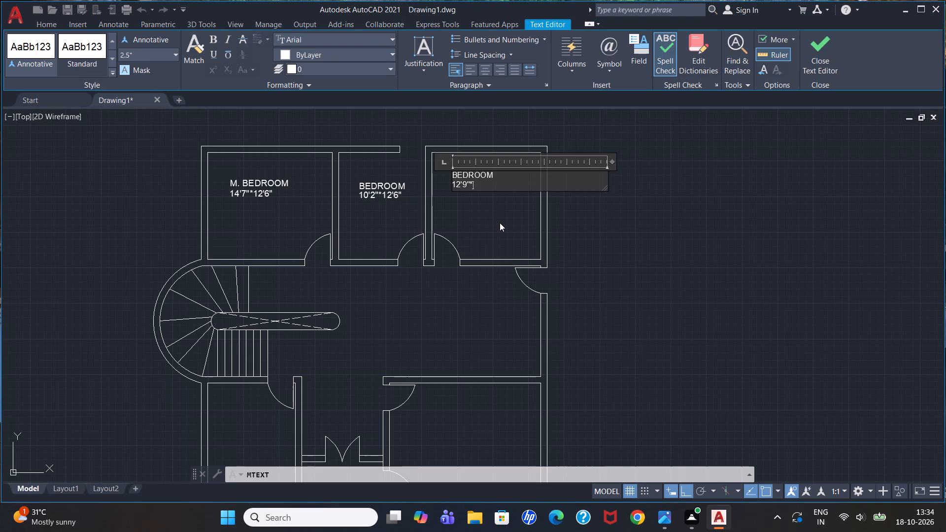
pyautogui.write('12\'6"')
pyautogui.press('Return')
# Set the text height of the upper-right room's BEDROOM label to 9" and finish editing it.
pyautogui.moveTo(506, 184); pyautogui.dragTo(474, 188)
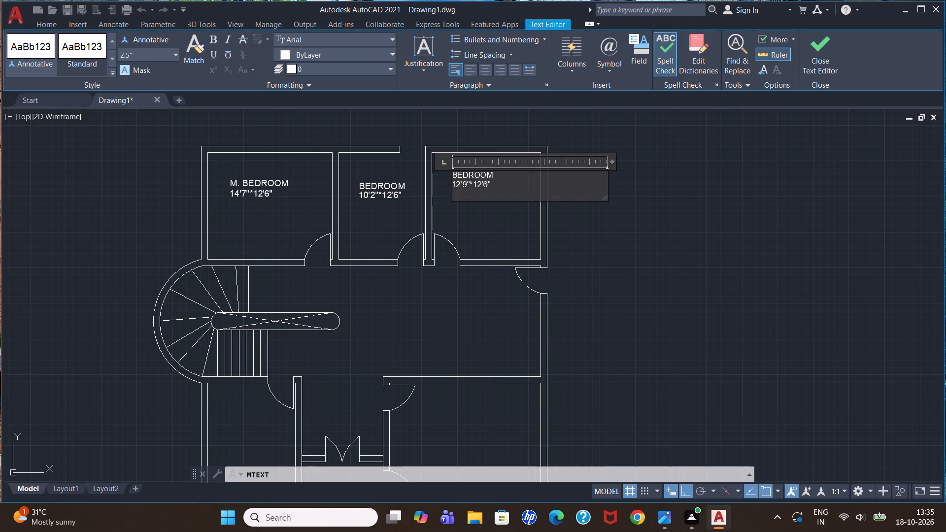
pyautogui.moveTo(474, 188); pyautogui.dragTo(413, 169)
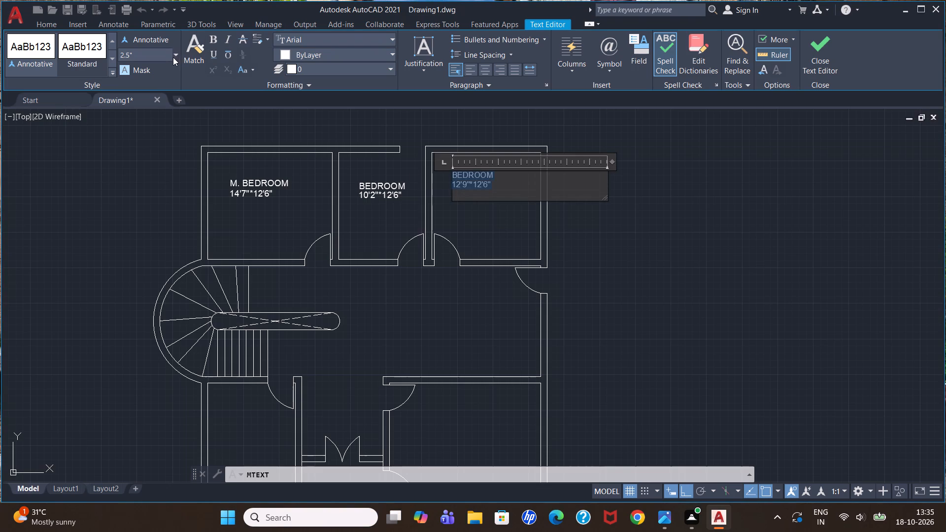
pyautogui.click(173, 58)
pyautogui.click(144, 72)
pyautogui.click(806, 260)
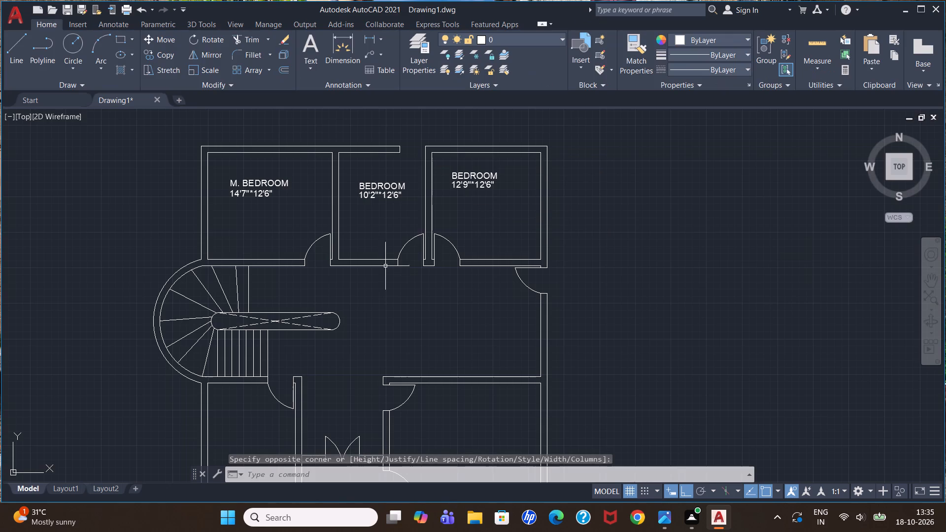
# Move the 12'9"*12'6" BEDROOM label straight down, closer to the middle of its room.
pyautogui.click(466, 174)
pyautogui.press('m')
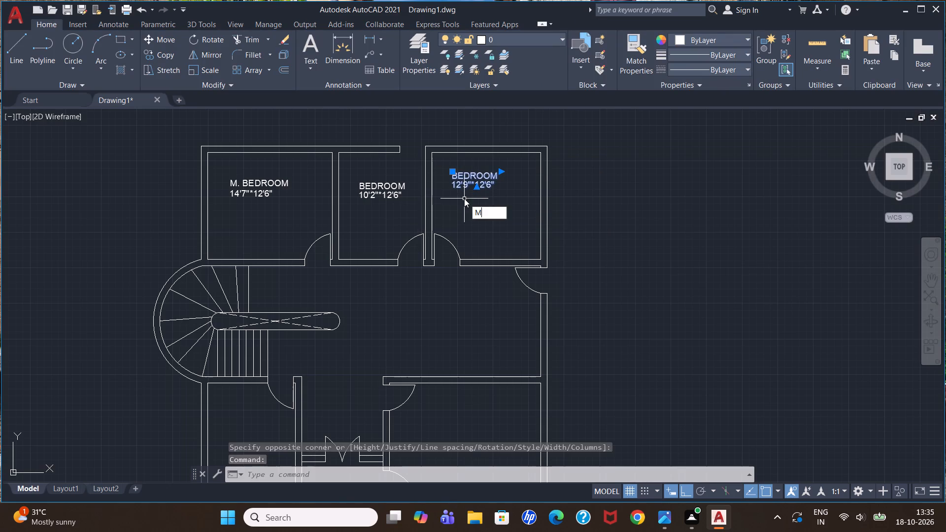
pyautogui.press('Return')
pyautogui.click(479, 179)
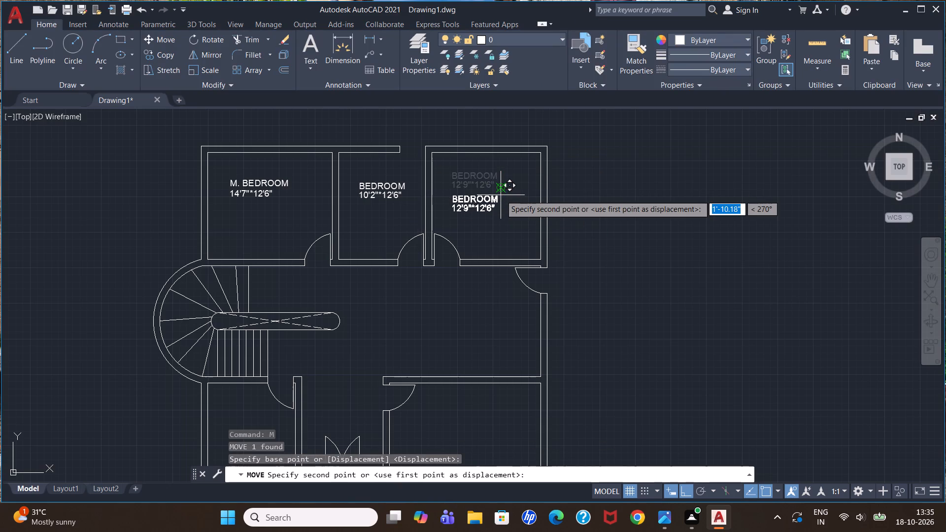
pyautogui.click(501, 195)
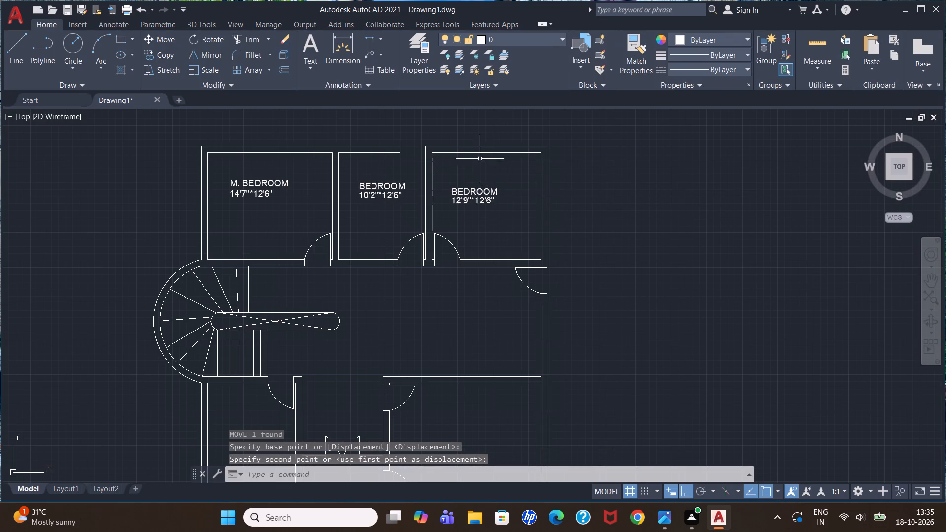
# Move the 10'2"*12'6" BEDROOM label straight down about 7" to line up with the upper-right room's label.
pyautogui.scroll(-1, 553, 156)
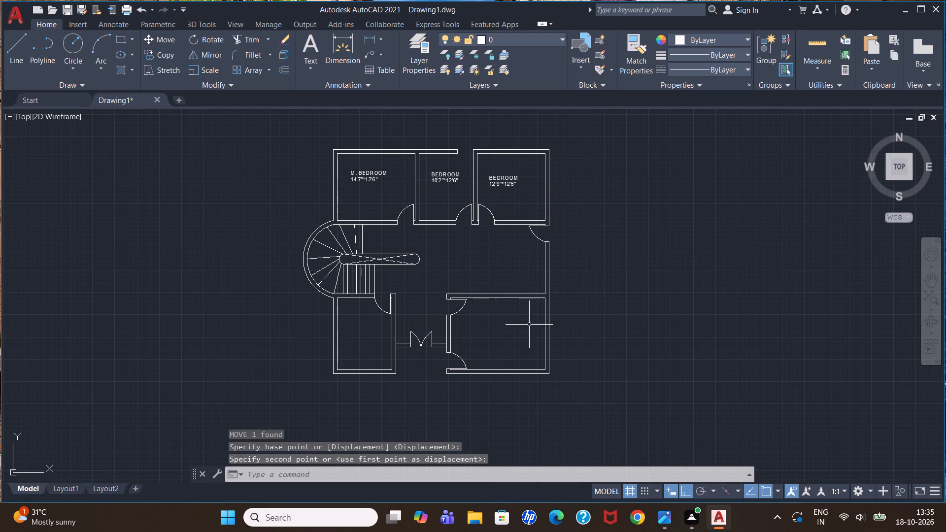
pyautogui.click(440, 177)
pyautogui.press('m')
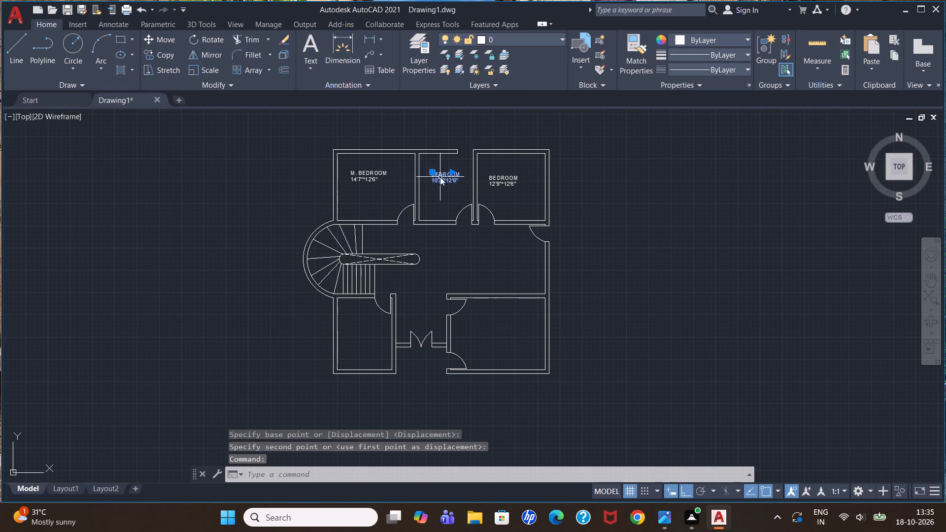
pyautogui.press('Return')
pyautogui.scroll(1, 448, 172)
pyautogui.click(447, 183)
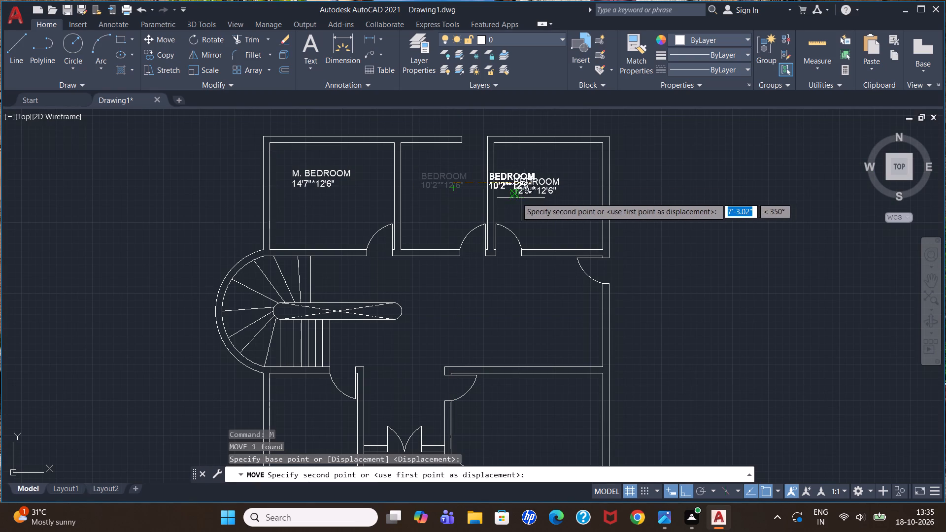
pyautogui.click(448, 189)
# Move the M. BEDROOM label straight down to line up with the other two bedroom labels.
pyautogui.scroll(2, 460, 174)
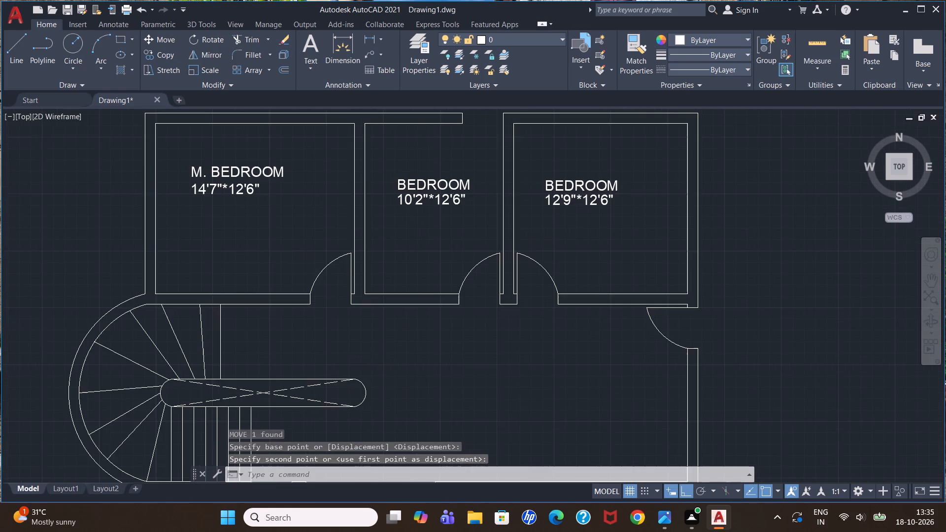
pyautogui.click(107, 178)
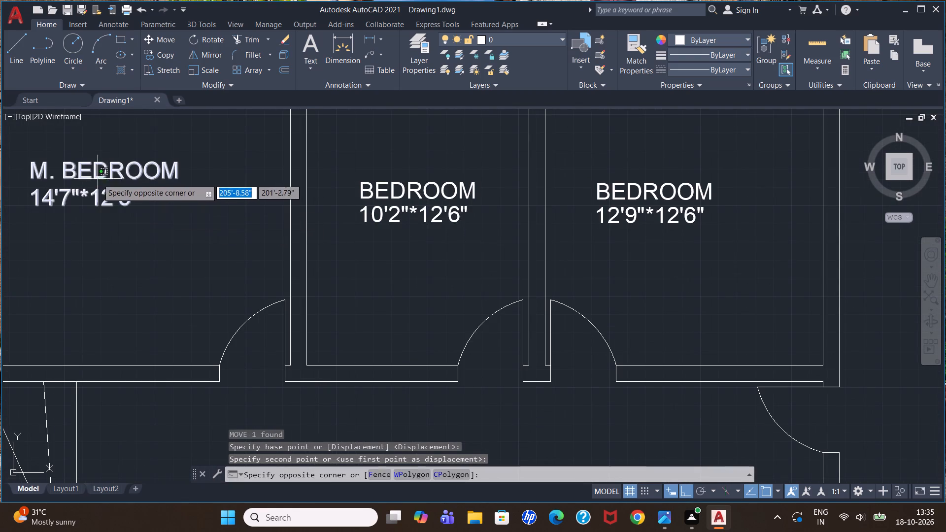
pyautogui.click(93, 175)
pyautogui.press('m')
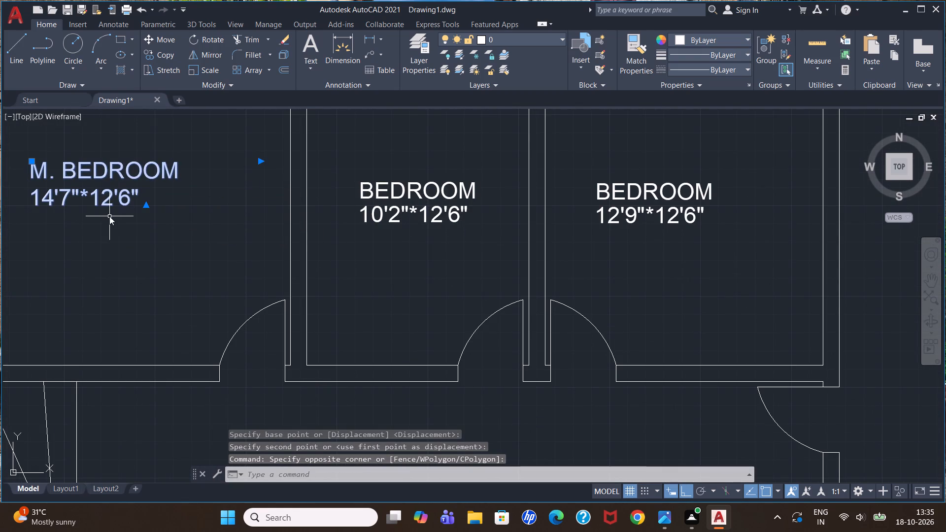
pyautogui.press('Return')
pyautogui.click(178, 165)
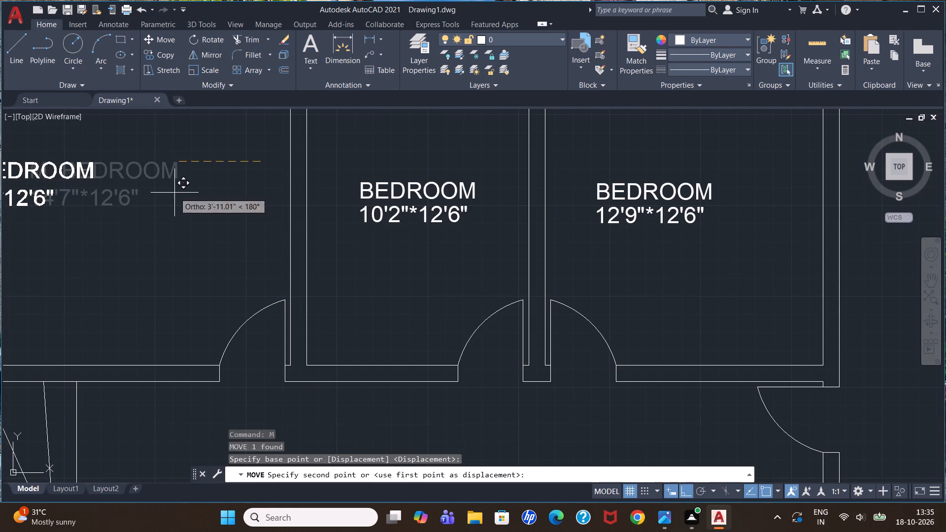
pyautogui.click(243, 184)
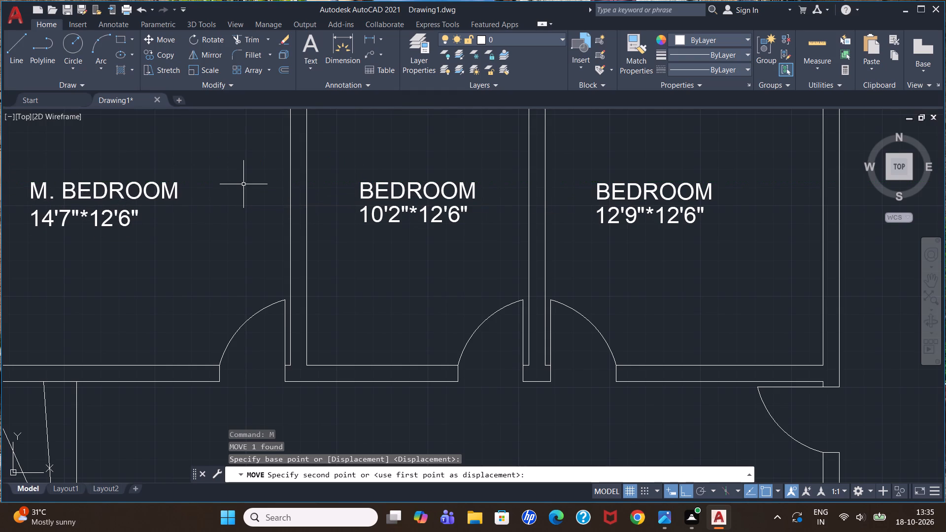
pyautogui.press('Escape')
# Add a multiline text label in the large central room reading HALL with 28'*13' on the second line.
pyautogui.scroll(-2, 374, 191)
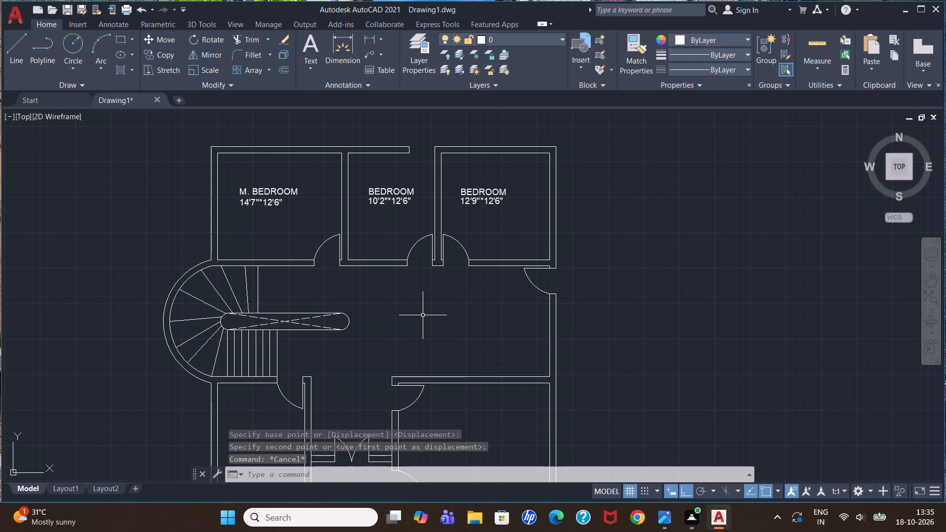
pyautogui.scroll(1, 423, 315)
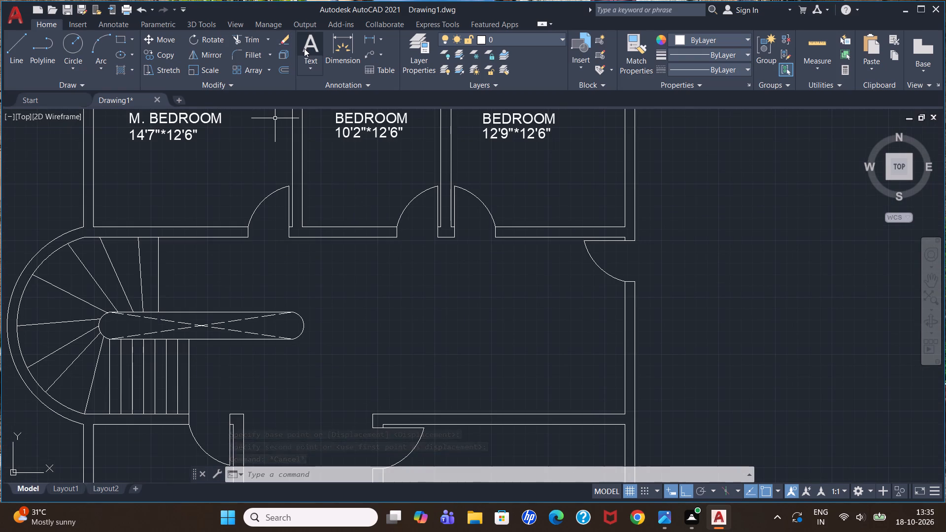
pyautogui.click(304, 48)
pyautogui.click(400, 297)
pyautogui.click(523, 366)
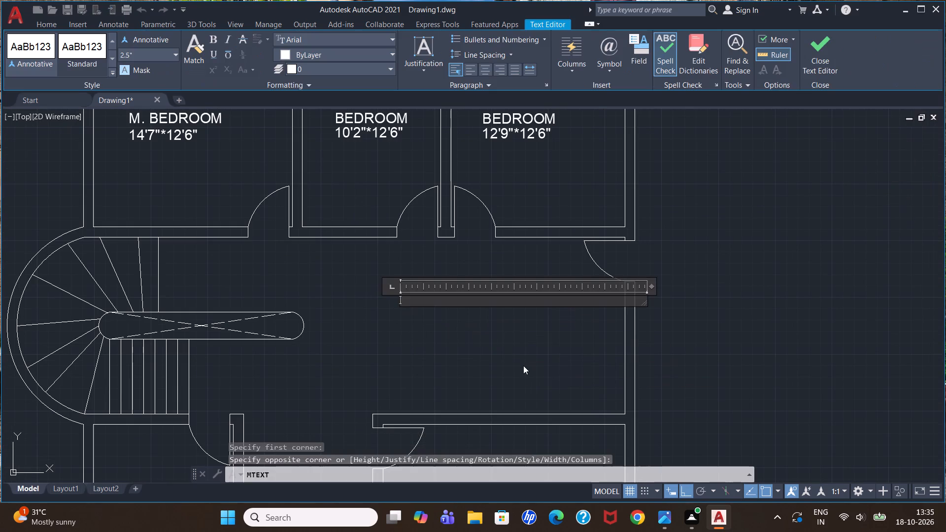
pyautogui.write('HALL')
pyautogui.press('Return')
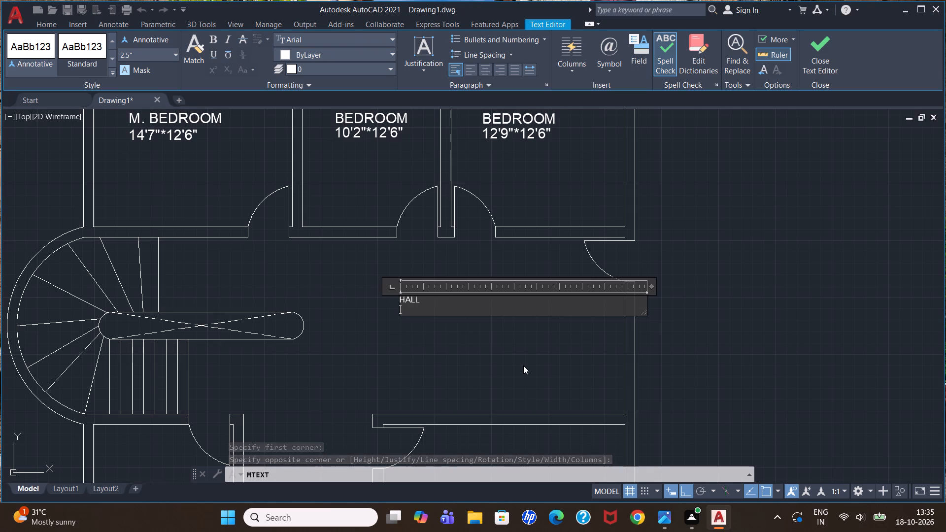
pyautogui.write("28'*")
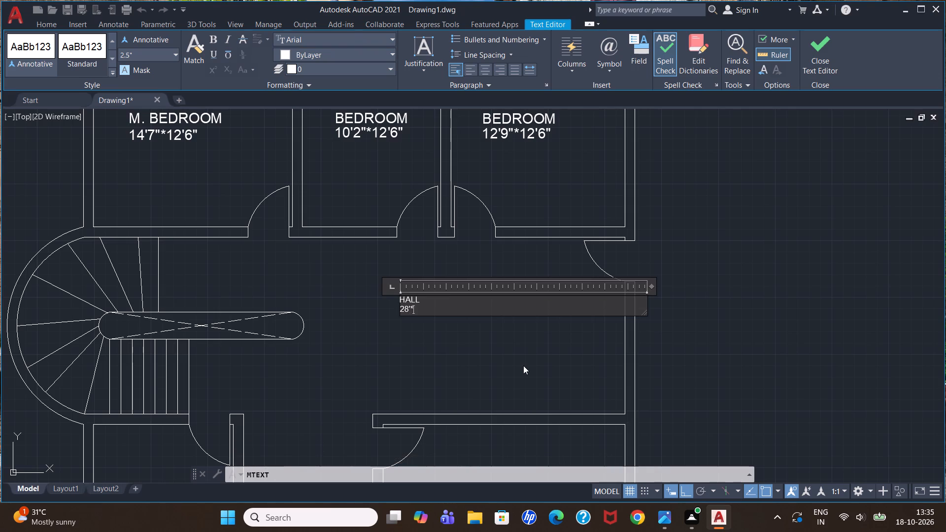
pyautogui.write("13'")
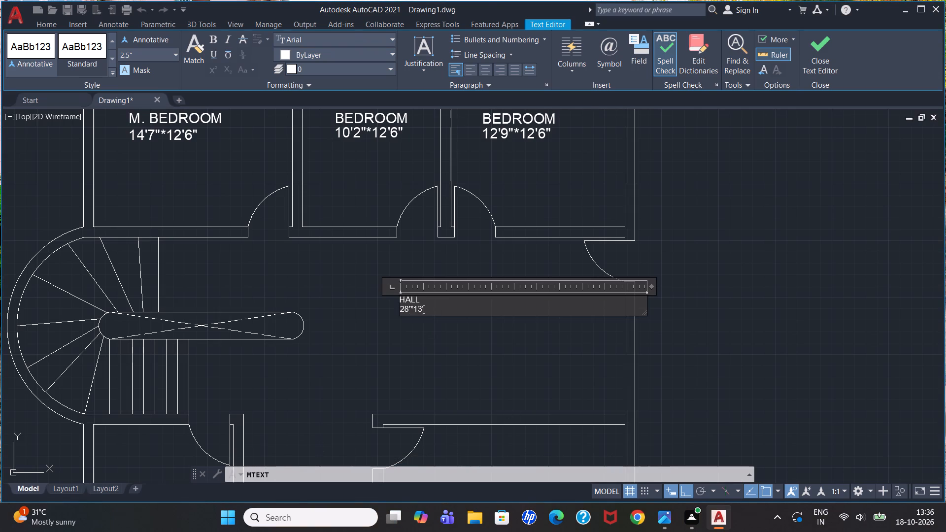
# Set the text height of both lines of the HALL label to 9" and finish editing it.
pyautogui.moveTo(436, 308); pyautogui.dragTo(377, 298)
pyautogui.click(177, 52)
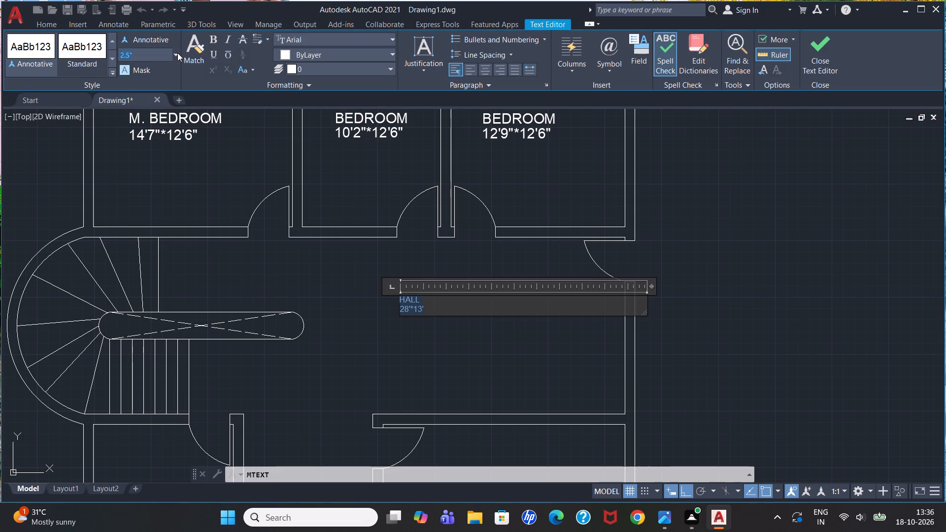
pyautogui.click(156, 66)
pyautogui.click(758, 292)
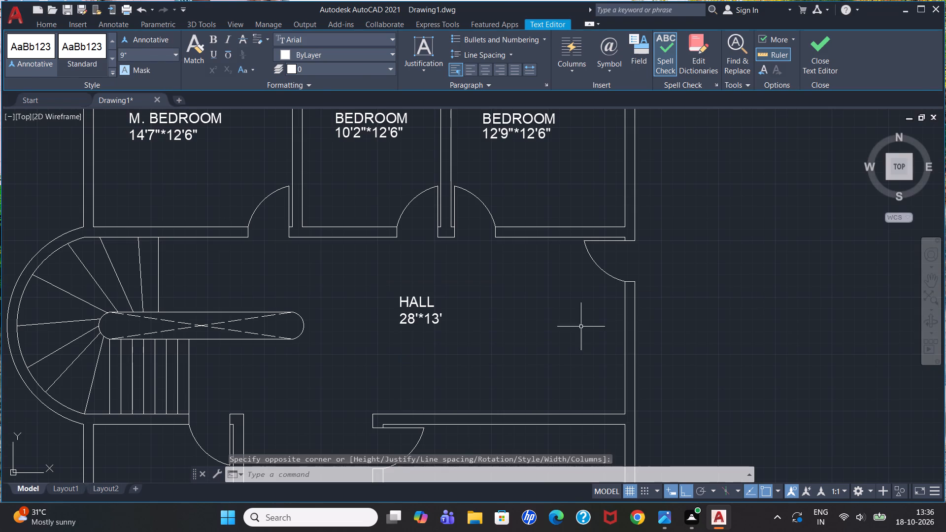
# Move the HALL label about 3'-10" diagonally right and slightly down with Ortho off, closer to the middle of the hall.
pyautogui.click(424, 307)
pyautogui.press('m')
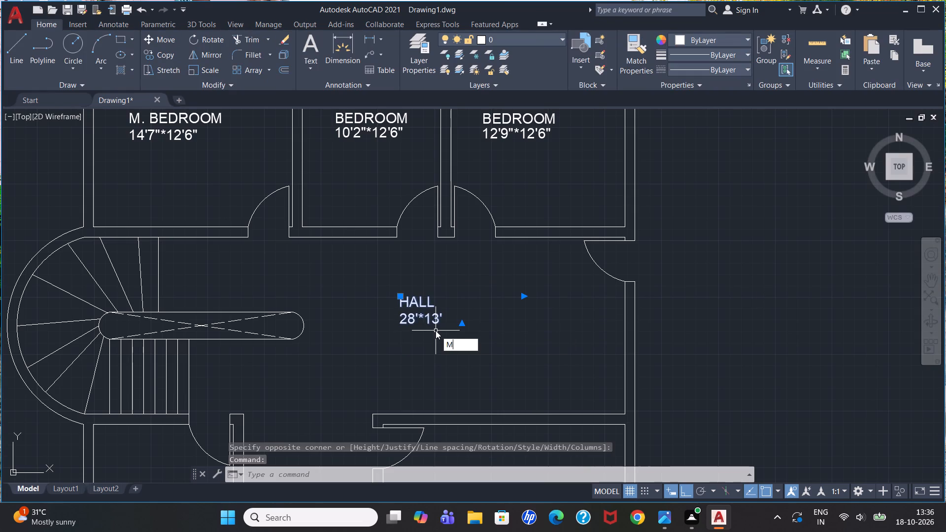
pyautogui.press('Return')
pyautogui.click(428, 302)
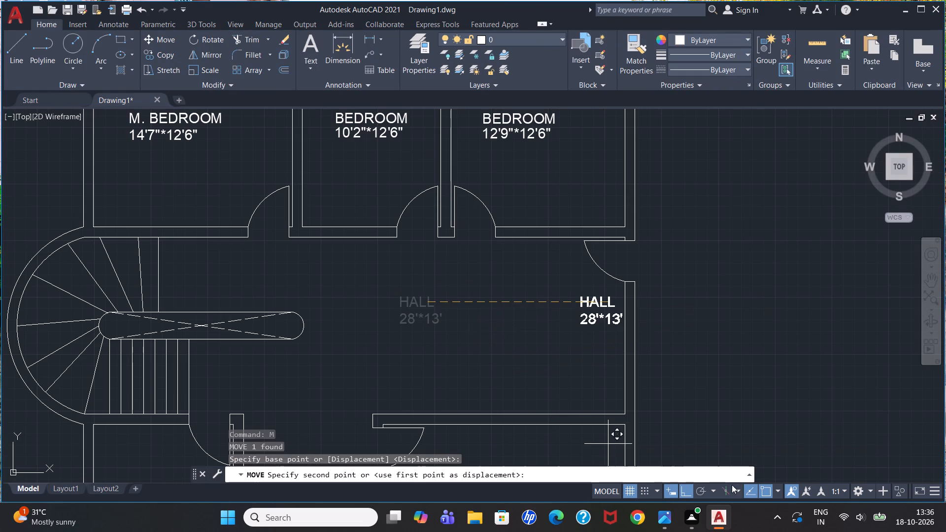
pyautogui.click(688, 493)
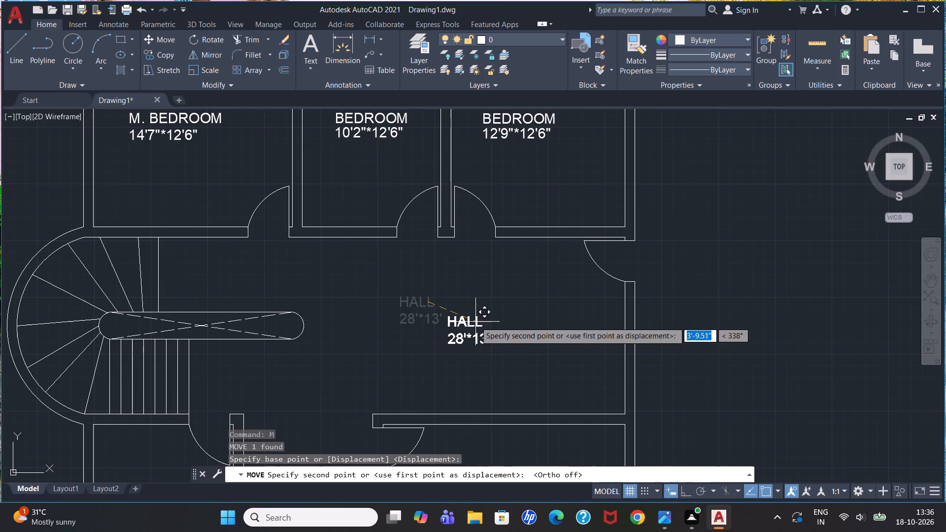
pyautogui.click(476, 320)
pyautogui.press('Escape')
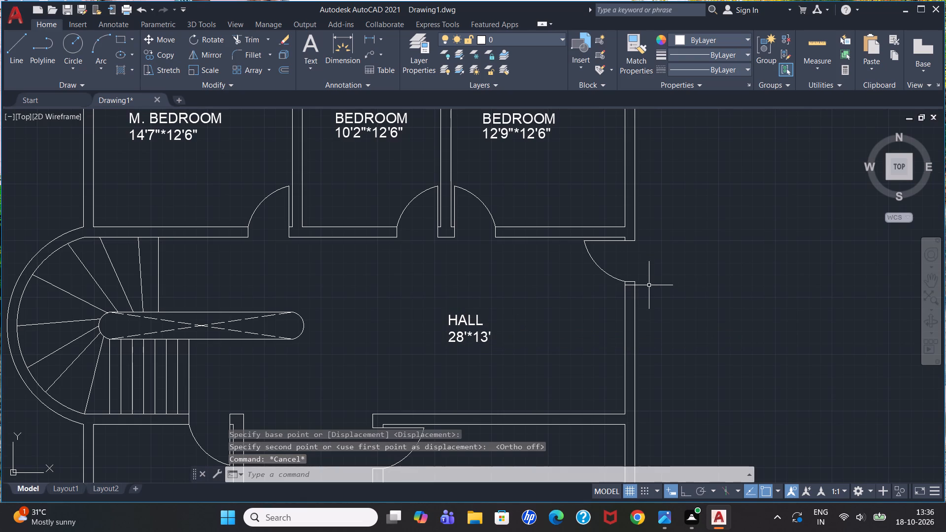
# Add a multiline text label in the room below the staircase reading KITCHEN with 10'3"*13'6" on the second line.
pyautogui.scroll(-2, 649, 285)
pyautogui.scroll(3, 450, 376)
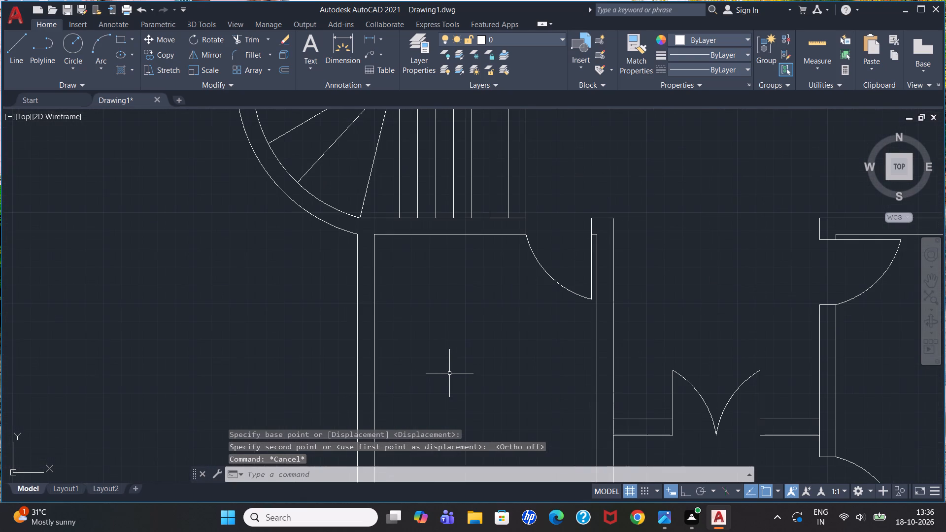
pyautogui.click(311, 41)
pyautogui.click(423, 308)
pyautogui.click(536, 430)
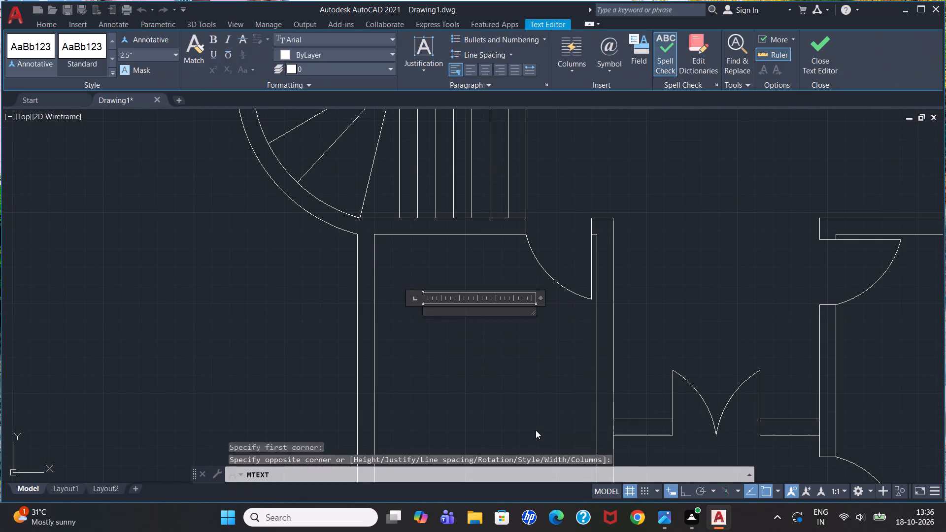
pyautogui.write('KI')
pyautogui.write('TCHEN')
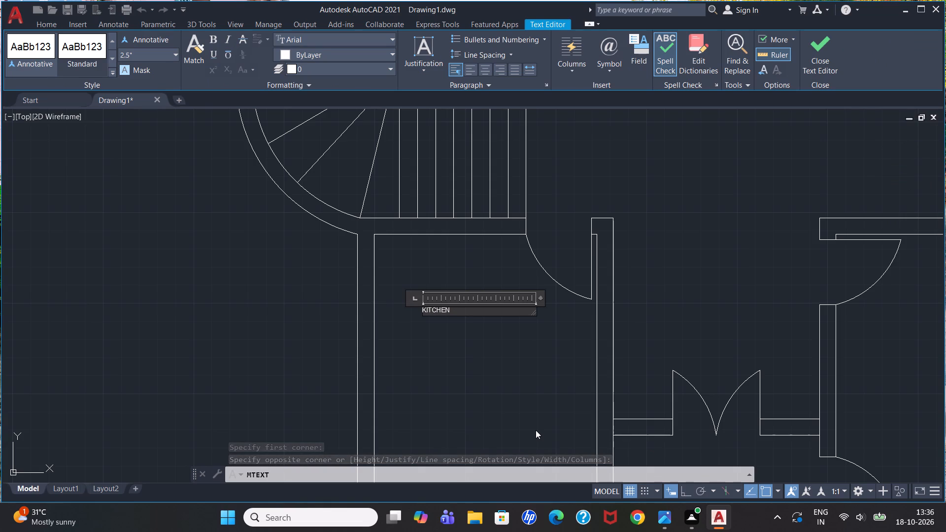
pyautogui.press('Return')
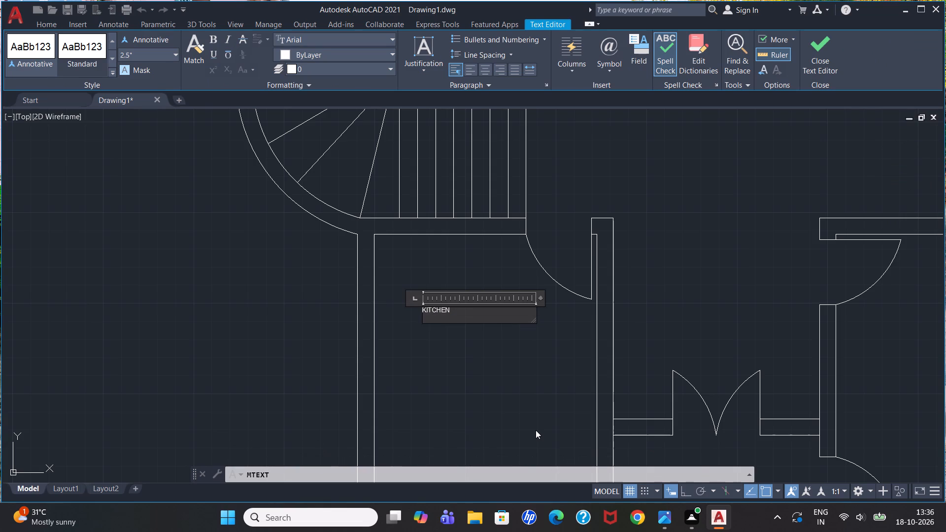
pyautogui.write('10\'3"')
pyautogui.hotkey('shift', '*')
pyautogui.write('13\'6"')
# Set the text height of the whole KITCHEN label to 9" and finish editing it.
pyautogui.moveTo(483, 318); pyautogui.dragTo(403, 289)
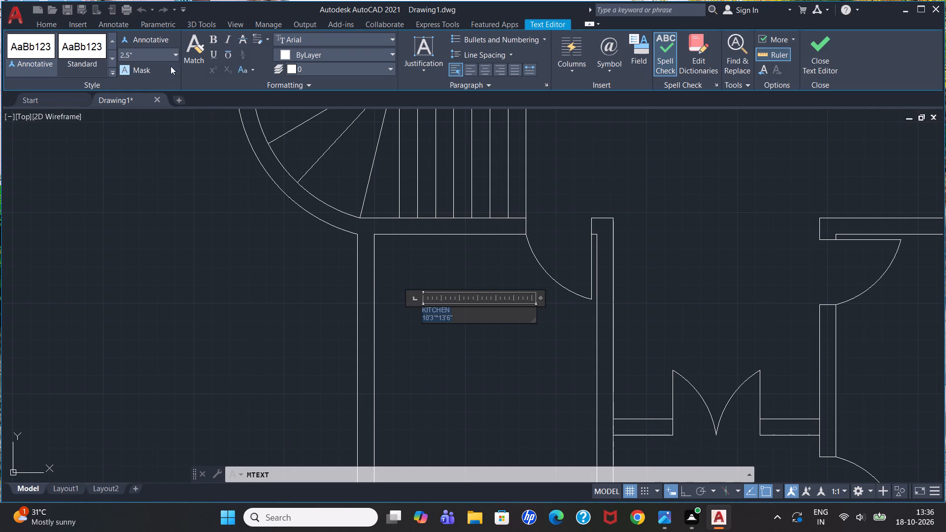
pyautogui.click(176, 58)
pyautogui.click(143, 66)
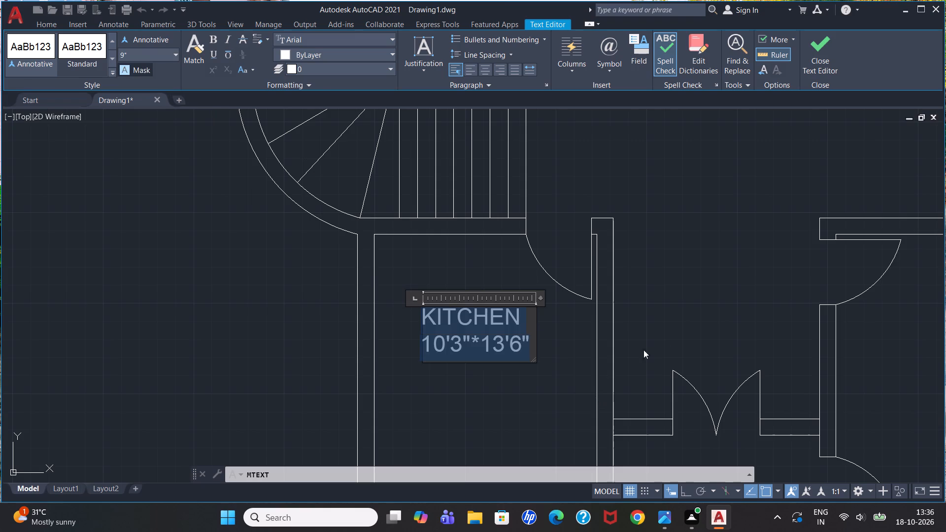
pyautogui.click(666, 342)
# Add a multiline text label in the lower-right room of the plan reading BEDROOM with 17'9"*13'6" on the second line.
pyautogui.scroll(-3, 672, 279)
pyautogui.scroll(3, 802, 274)
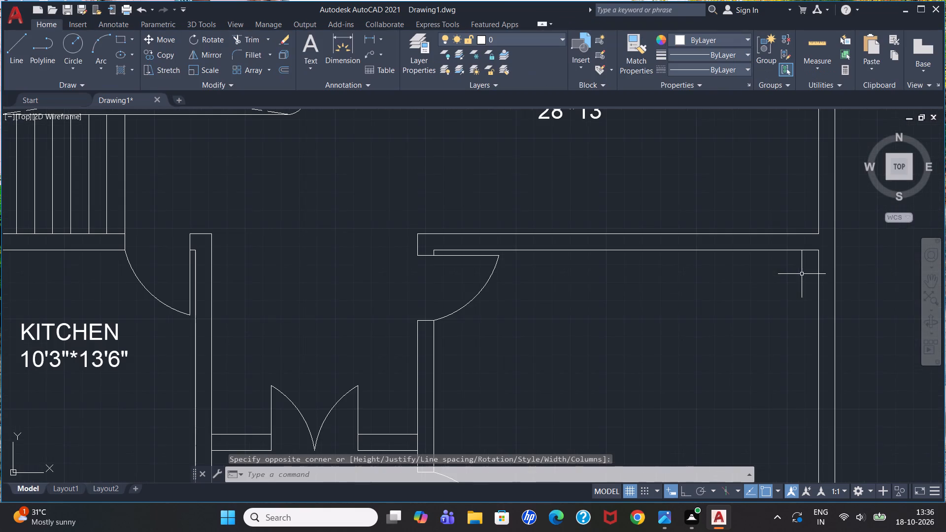
pyautogui.scroll(-2, 497, 209)
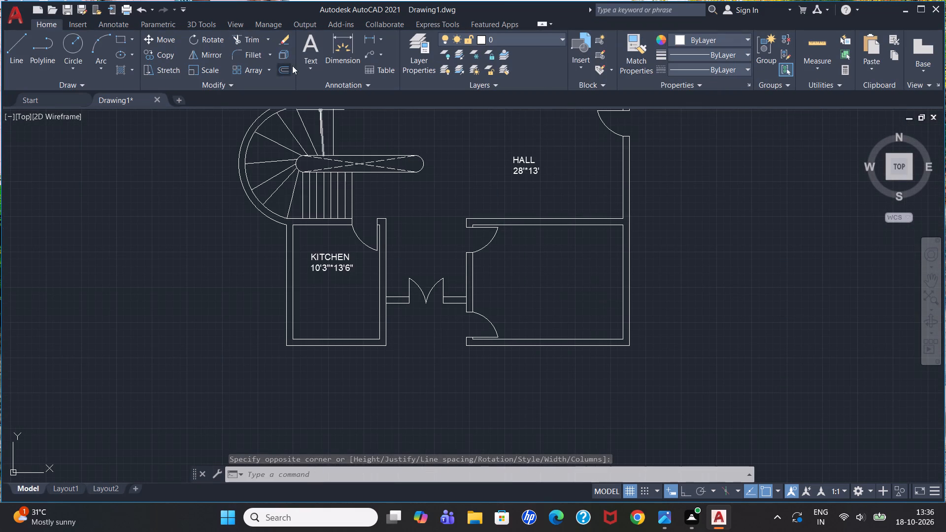
pyautogui.click(308, 49)
pyautogui.click(519, 263)
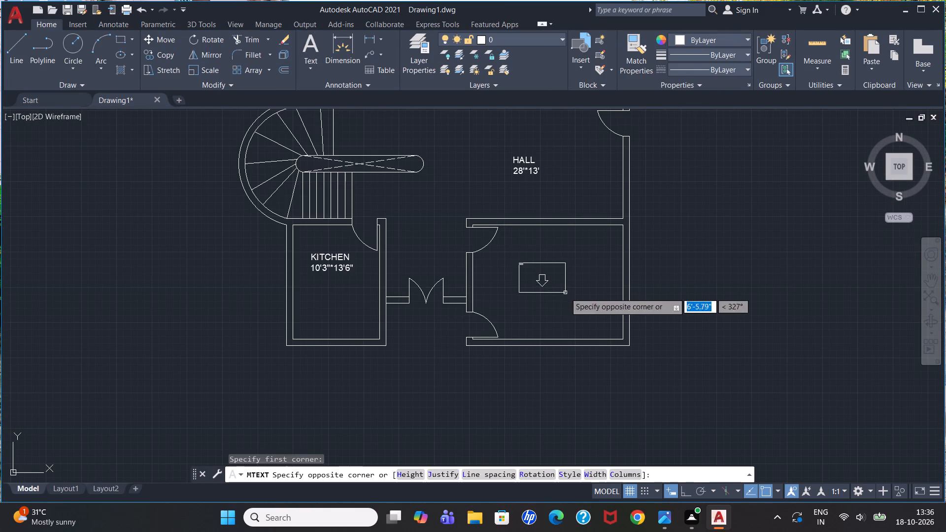
pyautogui.click(565, 293)
pyautogui.write('BEDRPP')
pyautogui.press('BackSpace')
pyautogui.press('BackSpace')
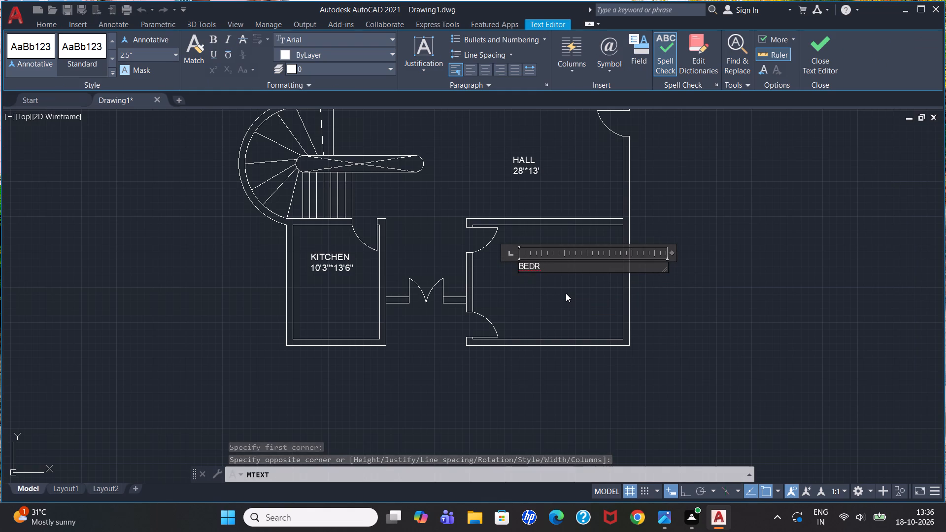
pyautogui.press('p')
pyautogui.press('BackSpace')
pyautogui.write('OOM')
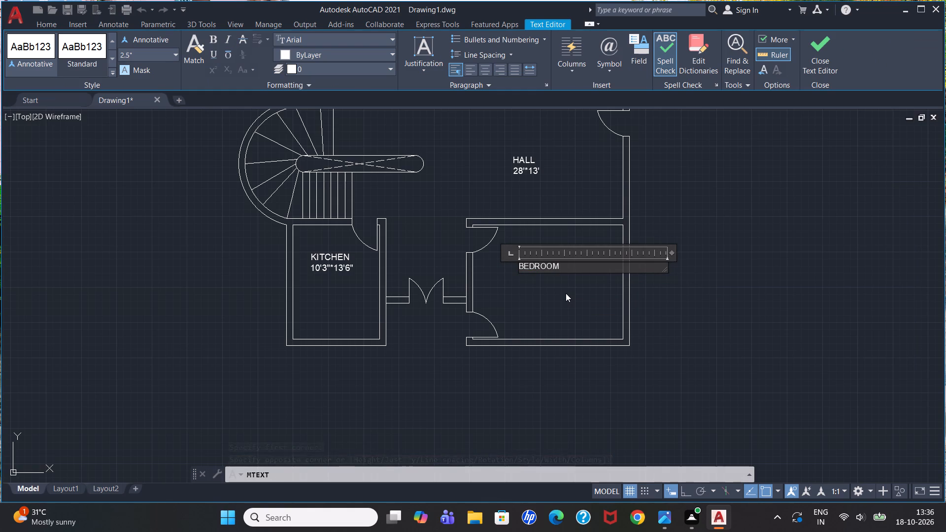
pyautogui.press('Return')
pyautogui.write('17\'9"')
pyautogui.press('Return')
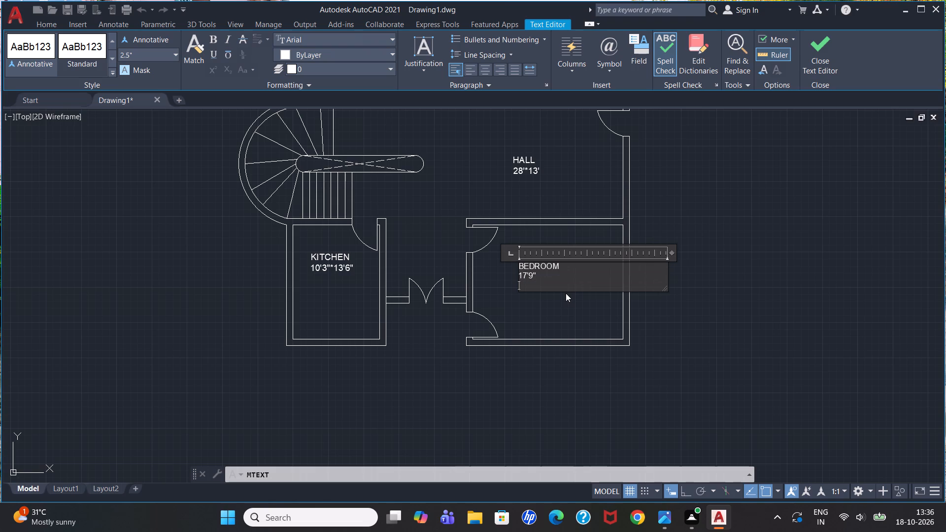
pyautogui.hotkey('shift', '*')
pyautogui.write('13\'6"')
pyautogui.press('Return')
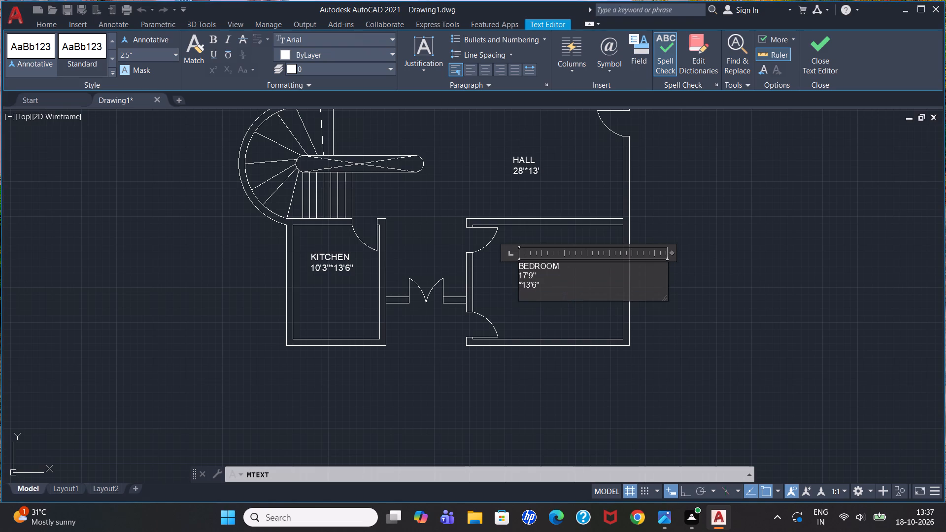
pyautogui.press('BackSpace')
pyautogui.press('Left')
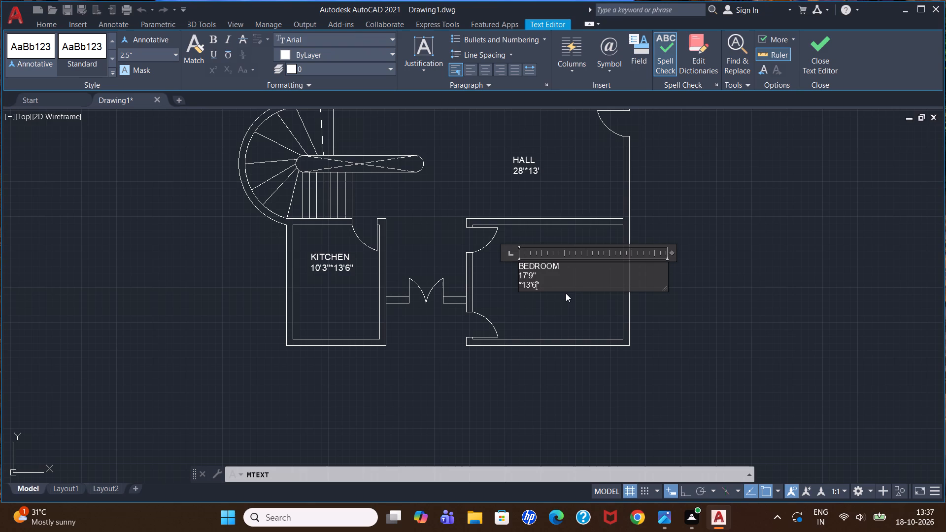
pyautogui.press('Left')
pyautogui.press('Left')
pyautogui.press('Left')
pyautogui.press('Left')
pyautogui.press('Left')
pyautogui.press('BackSpace')
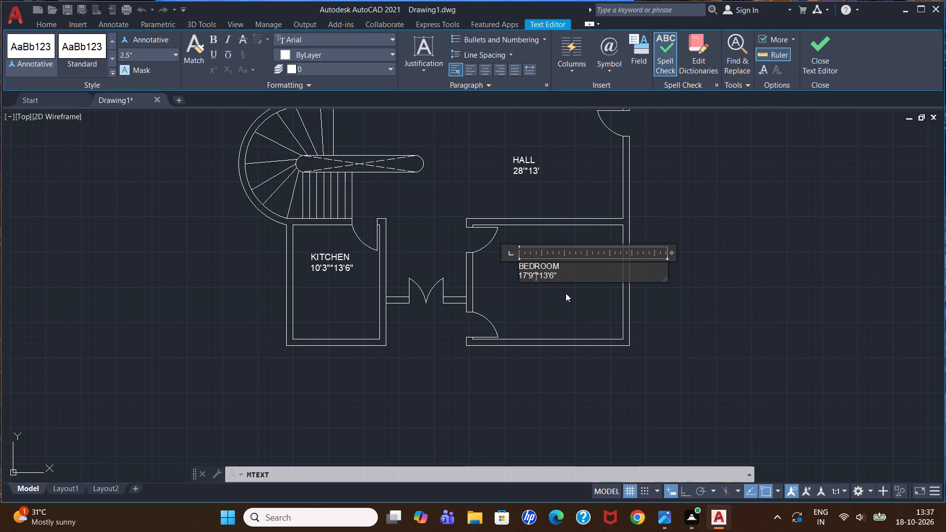
# Set the text height of the whole 17'9"*13'6" BEDROOM label to 9" and finish editing it.
pyautogui.moveTo(564, 282); pyautogui.dragTo(461, 250)
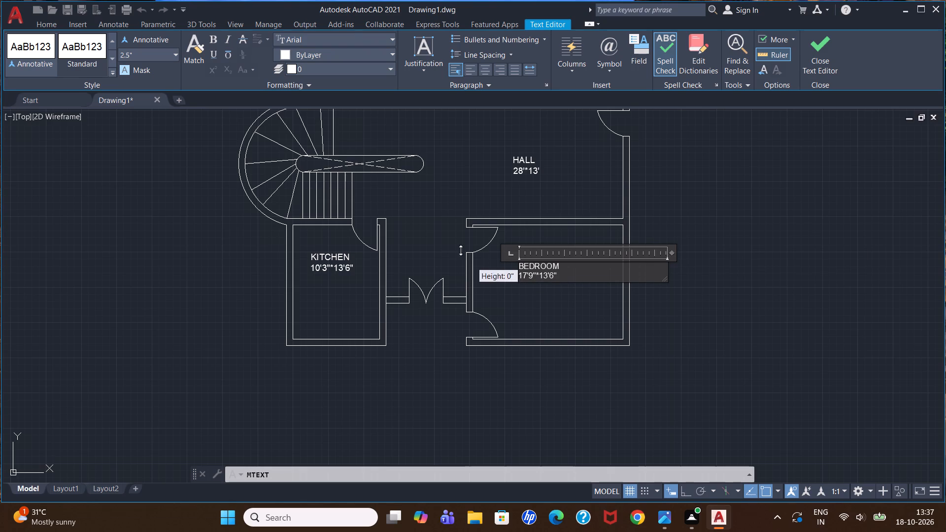
pyautogui.moveTo(461, 250); pyautogui.dragTo(465, 249)
pyautogui.moveTo(563, 274); pyautogui.dragTo(476, 256)
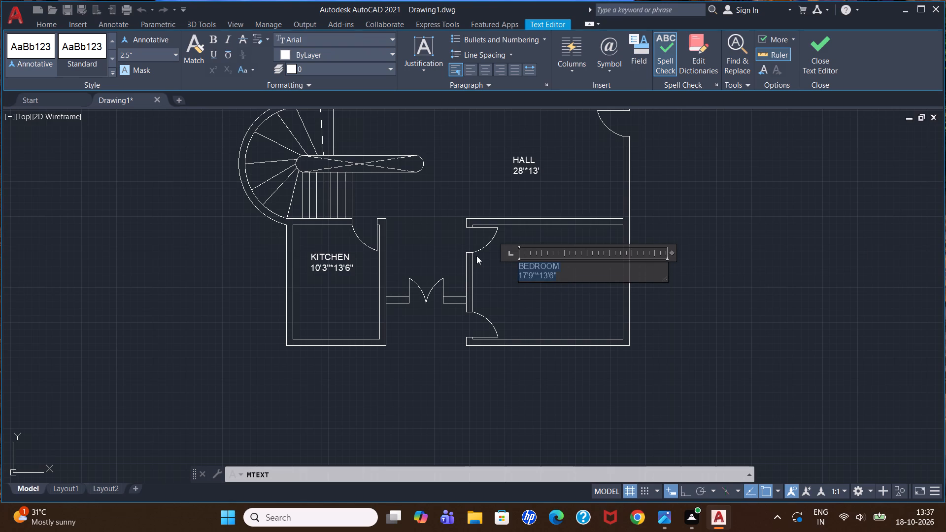
pyautogui.click(174, 57)
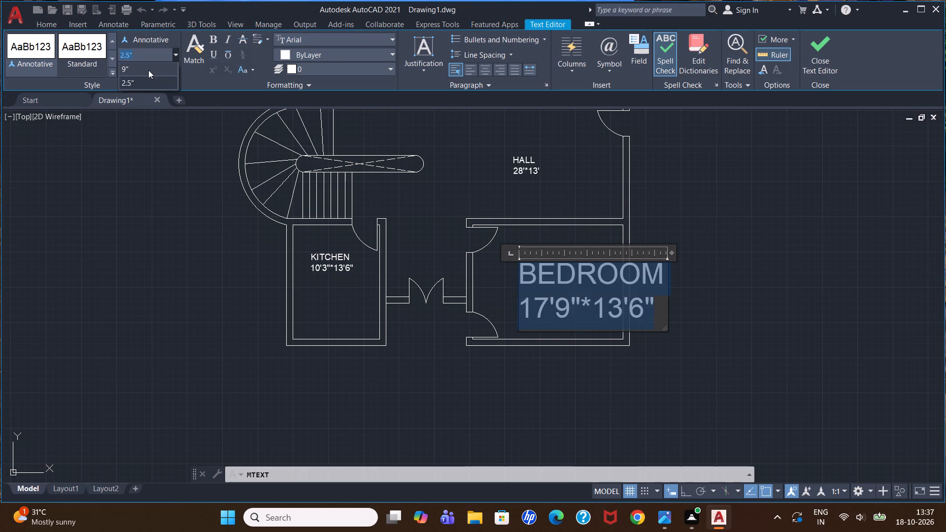
pyautogui.click(148, 68)
pyautogui.click(735, 282)
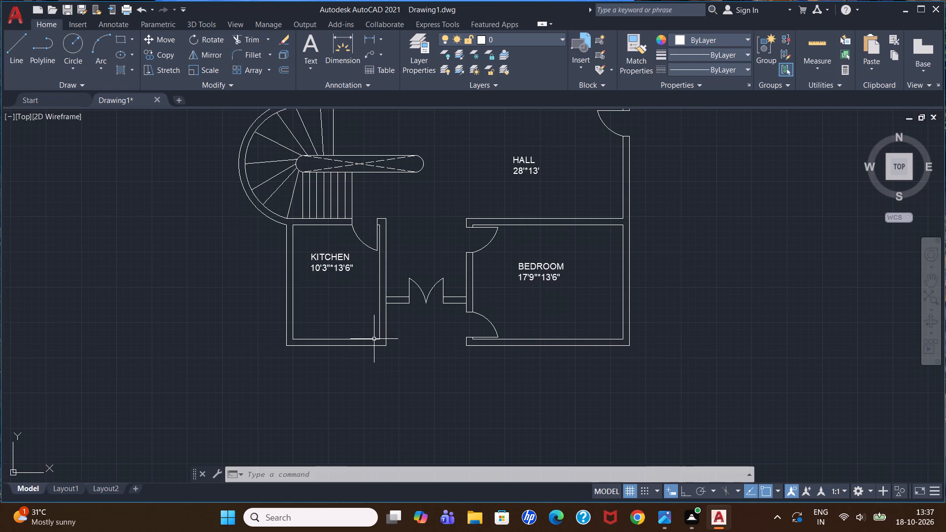
# Draw a three-sided line outline in front of the entrance: 12' down from the kitchen's bottom wall, 17'9" across, back up to the bedroom's bottom wall.
pyautogui.scroll(2, 374, 339)
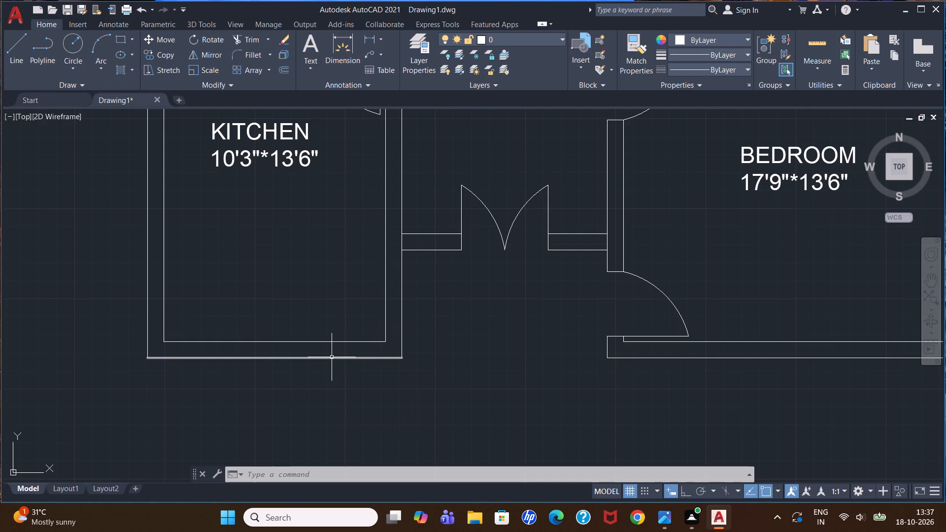
pyautogui.press('l')
pyautogui.press('Return')
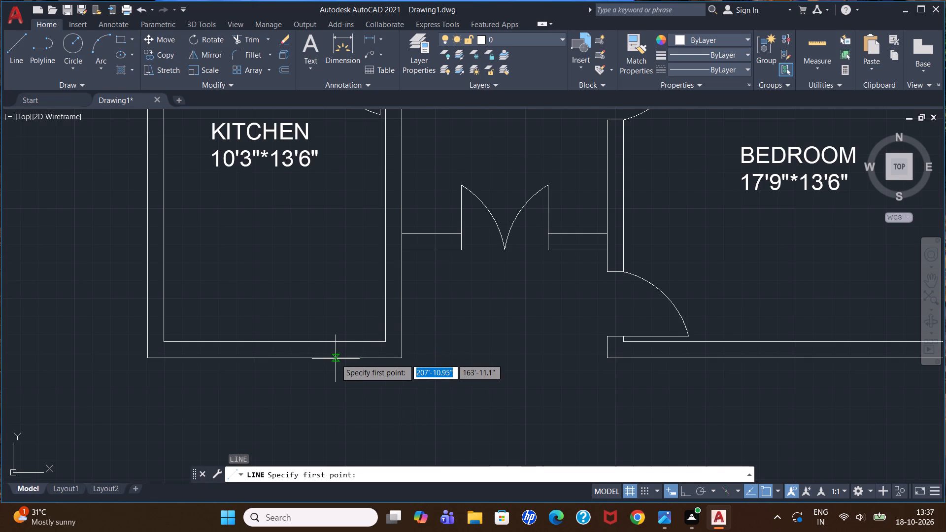
pyautogui.click(327, 359)
pyautogui.scroll(-2, 382, 262)
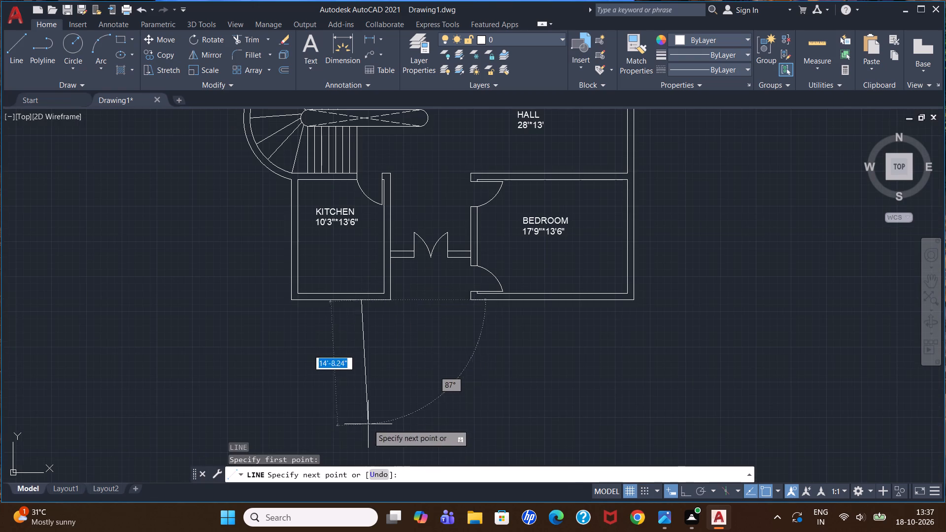
pyautogui.click(683, 491)
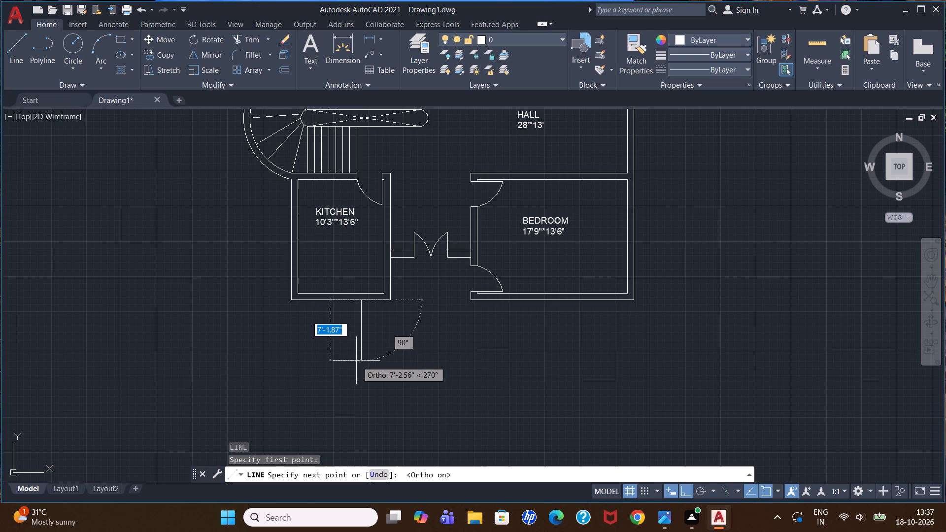
pyautogui.write("12'")
pyautogui.press('Return')
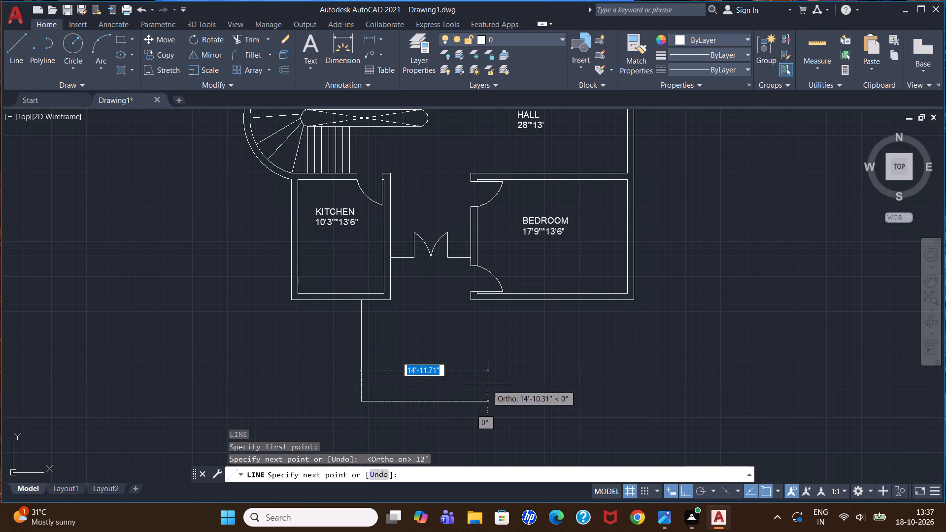
pyautogui.write('17\'9"')
pyautogui.press('Return')
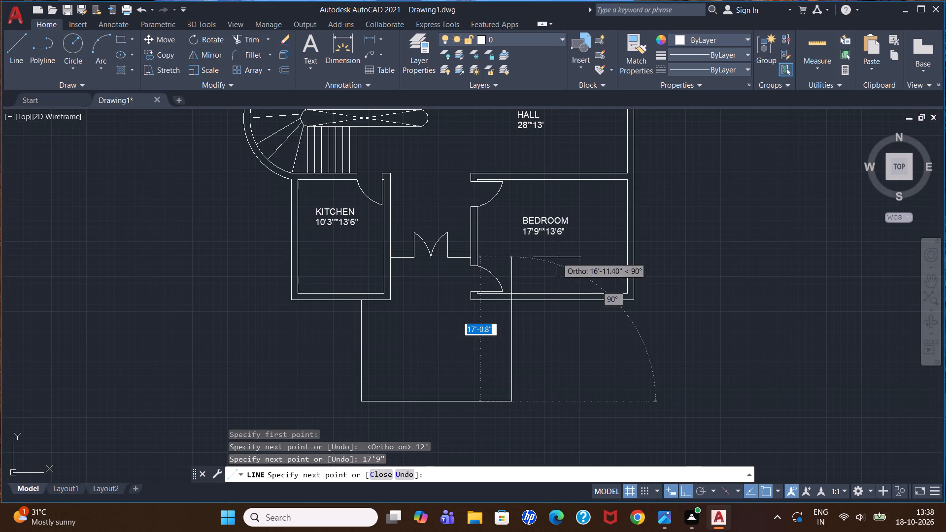
pyautogui.click(511, 303)
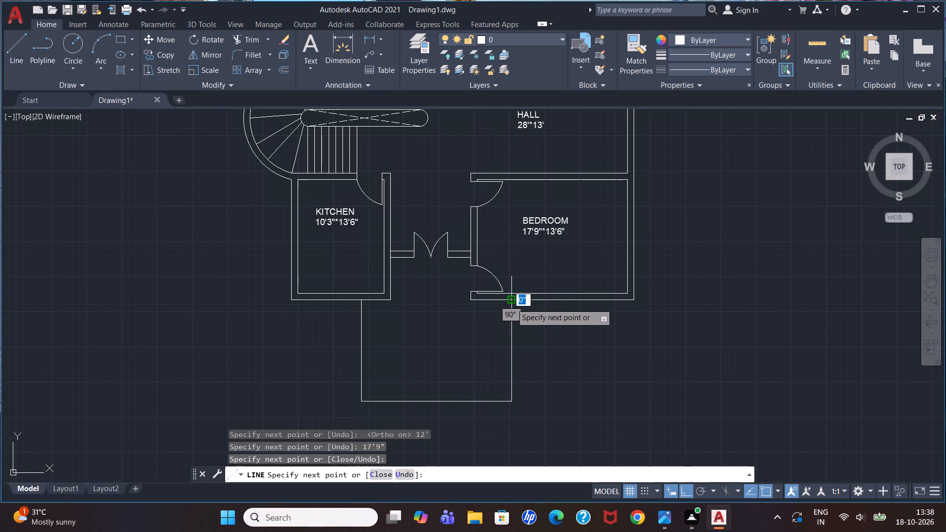
pyautogui.press('Escape')
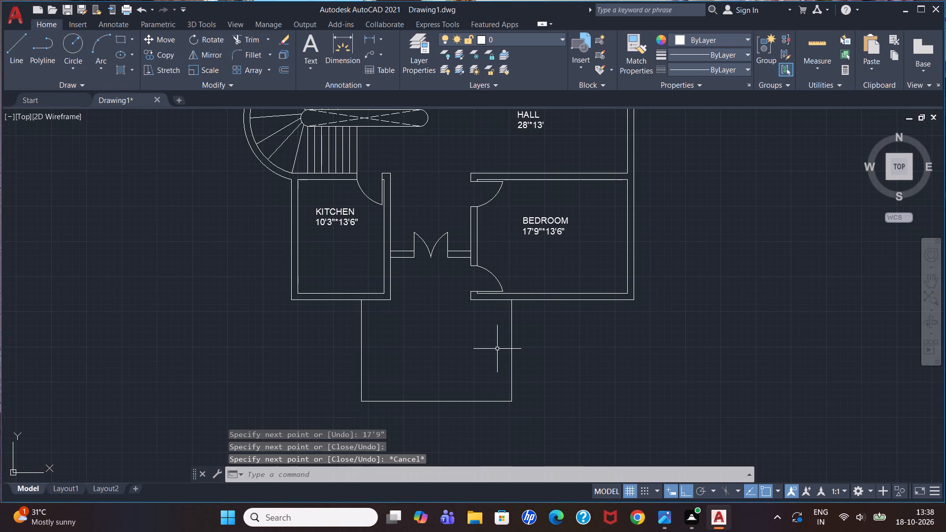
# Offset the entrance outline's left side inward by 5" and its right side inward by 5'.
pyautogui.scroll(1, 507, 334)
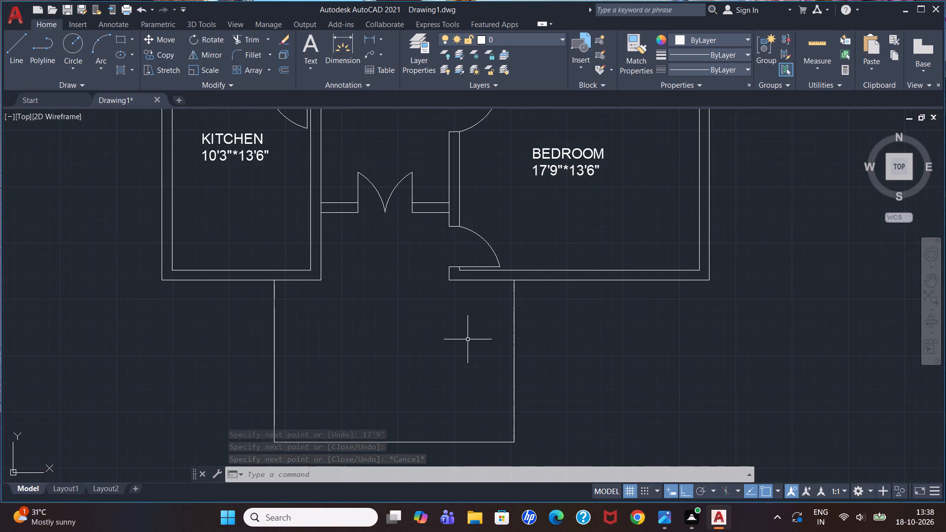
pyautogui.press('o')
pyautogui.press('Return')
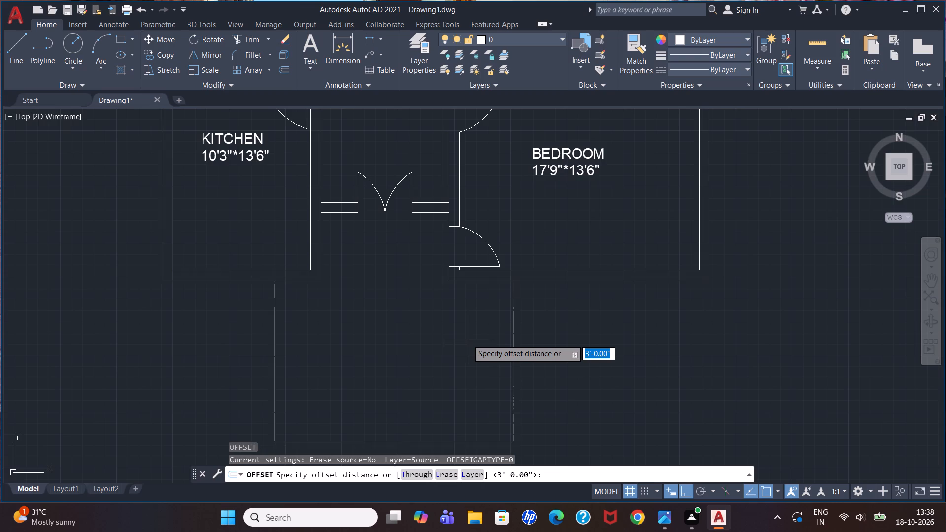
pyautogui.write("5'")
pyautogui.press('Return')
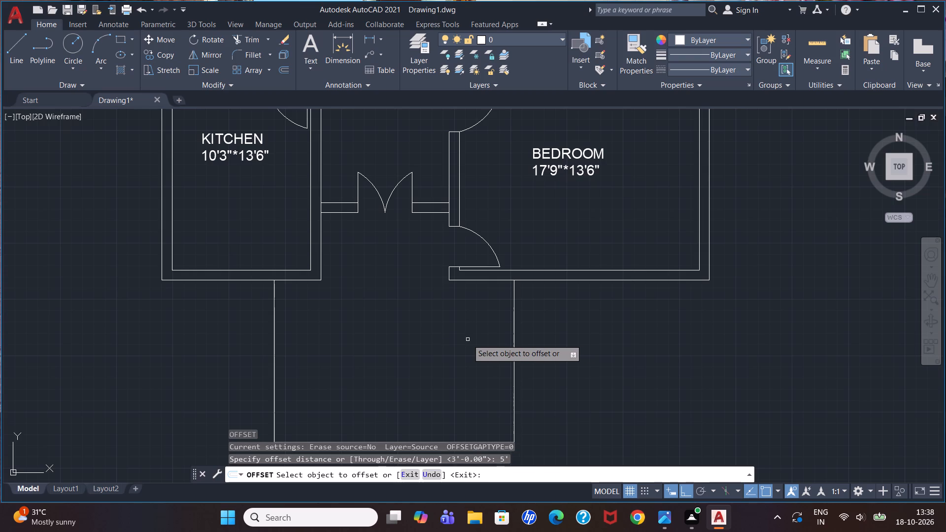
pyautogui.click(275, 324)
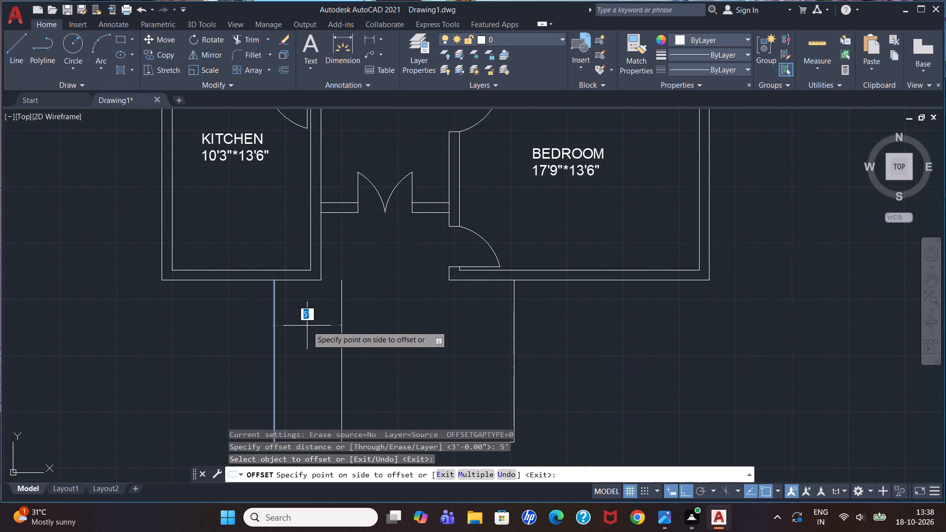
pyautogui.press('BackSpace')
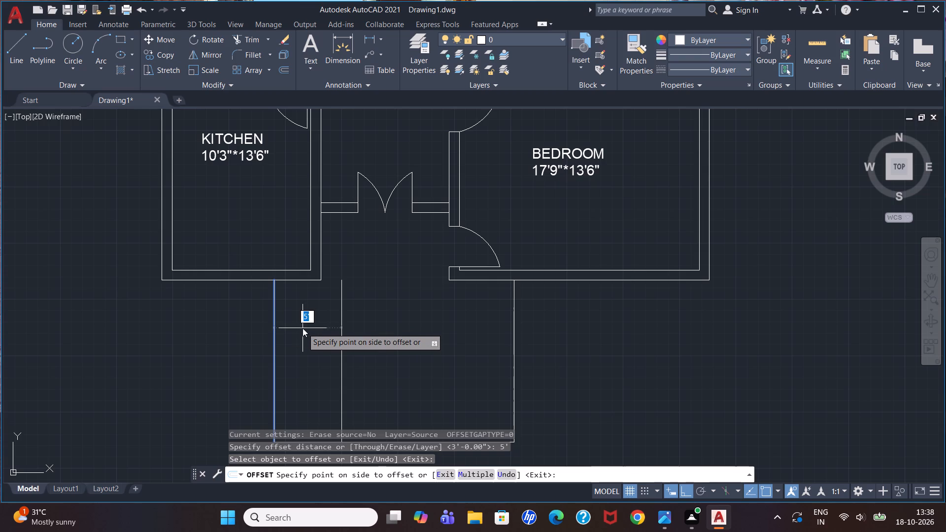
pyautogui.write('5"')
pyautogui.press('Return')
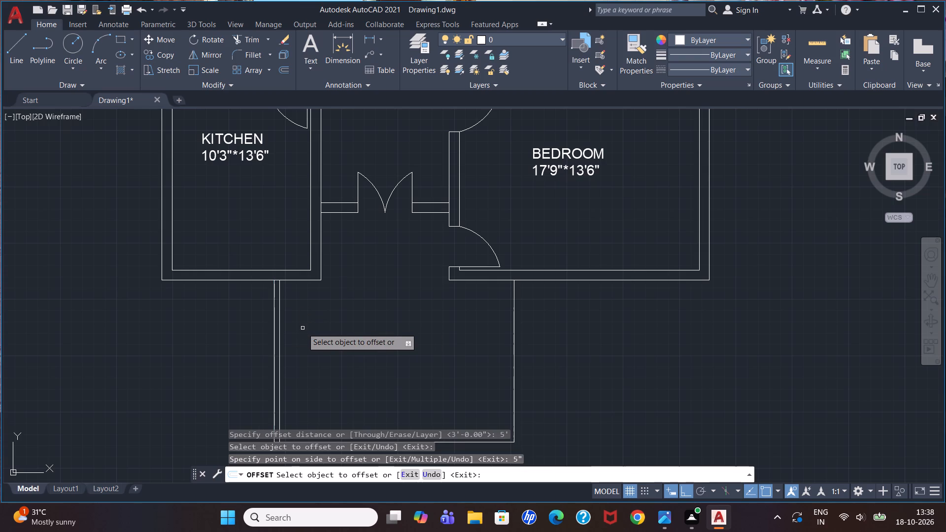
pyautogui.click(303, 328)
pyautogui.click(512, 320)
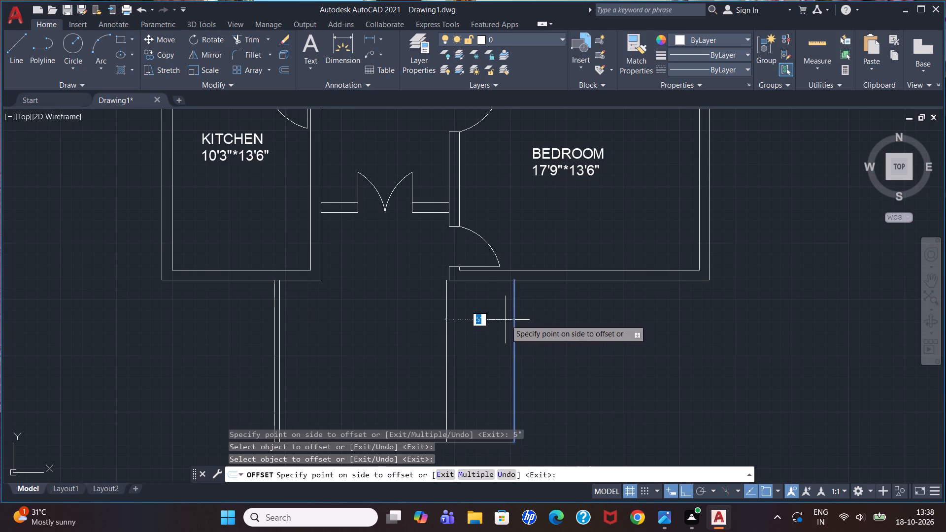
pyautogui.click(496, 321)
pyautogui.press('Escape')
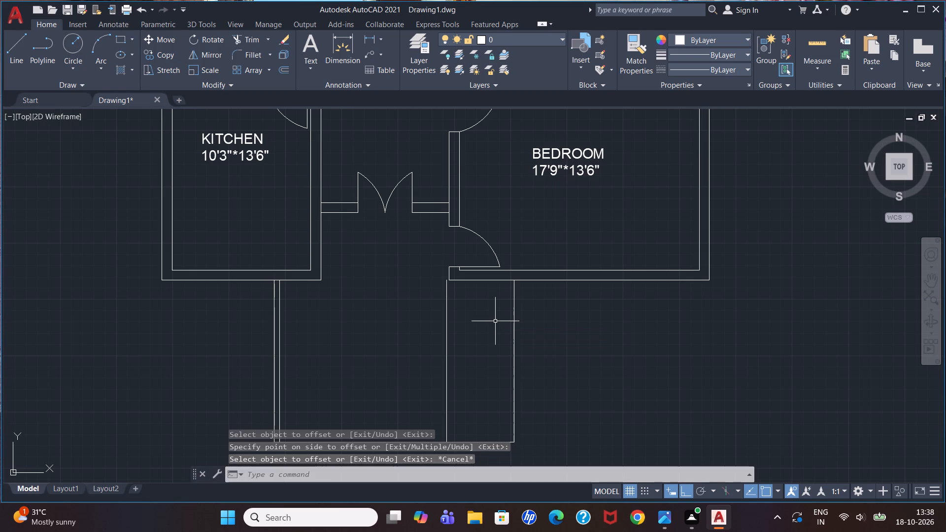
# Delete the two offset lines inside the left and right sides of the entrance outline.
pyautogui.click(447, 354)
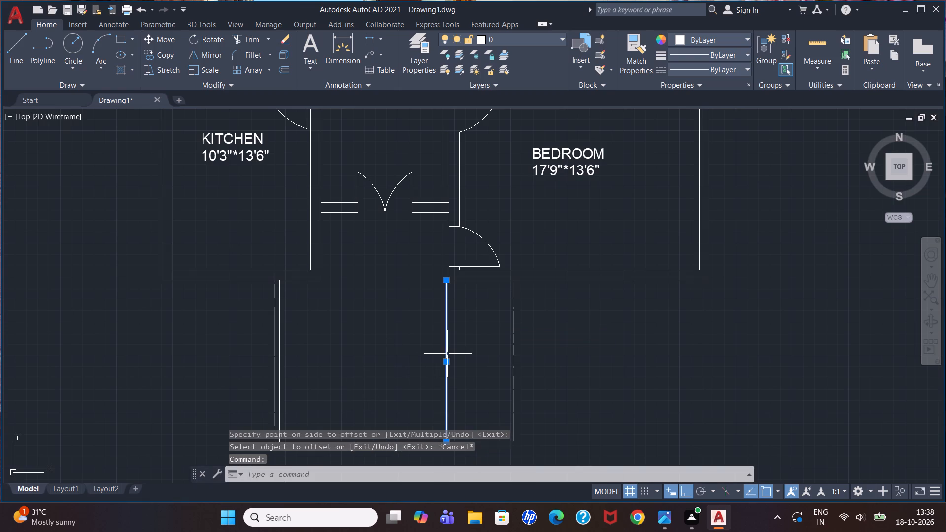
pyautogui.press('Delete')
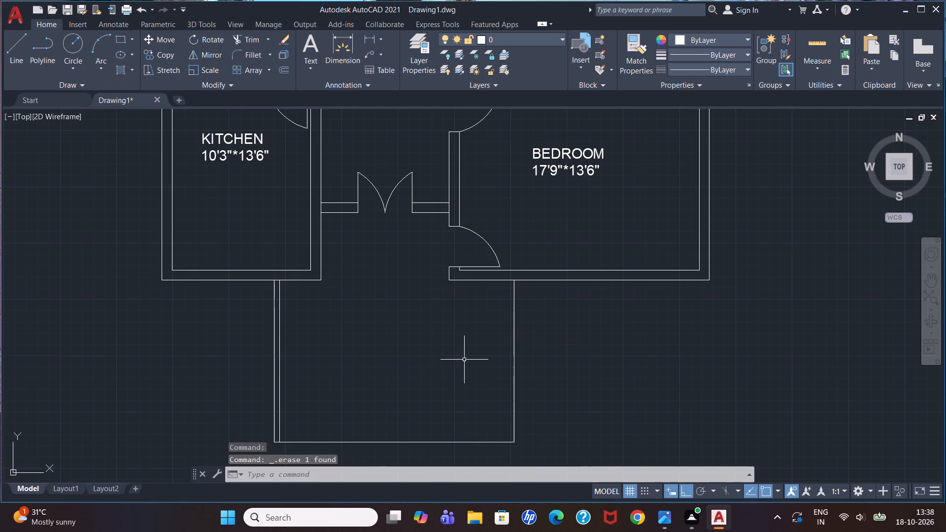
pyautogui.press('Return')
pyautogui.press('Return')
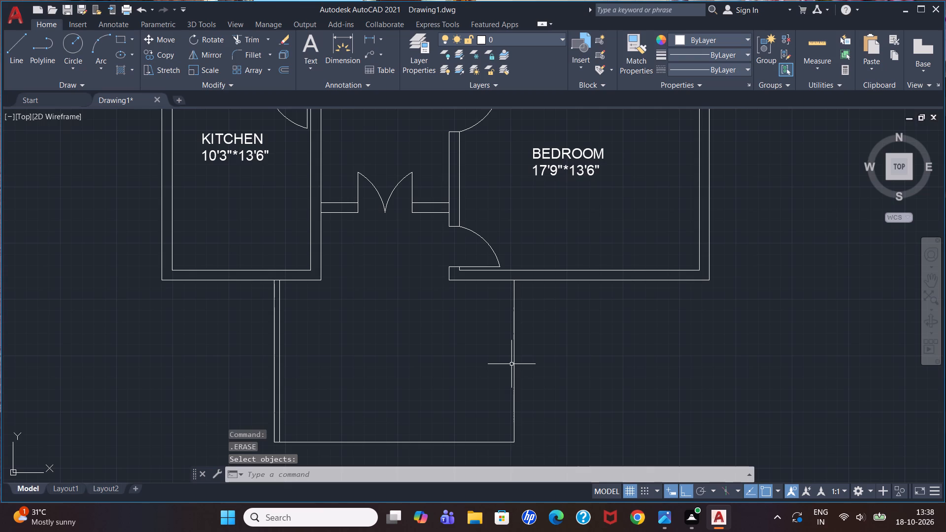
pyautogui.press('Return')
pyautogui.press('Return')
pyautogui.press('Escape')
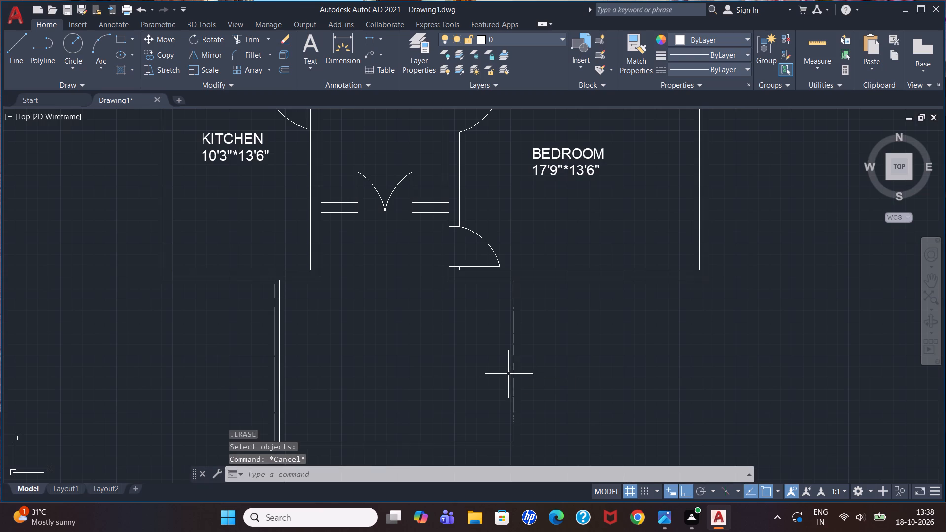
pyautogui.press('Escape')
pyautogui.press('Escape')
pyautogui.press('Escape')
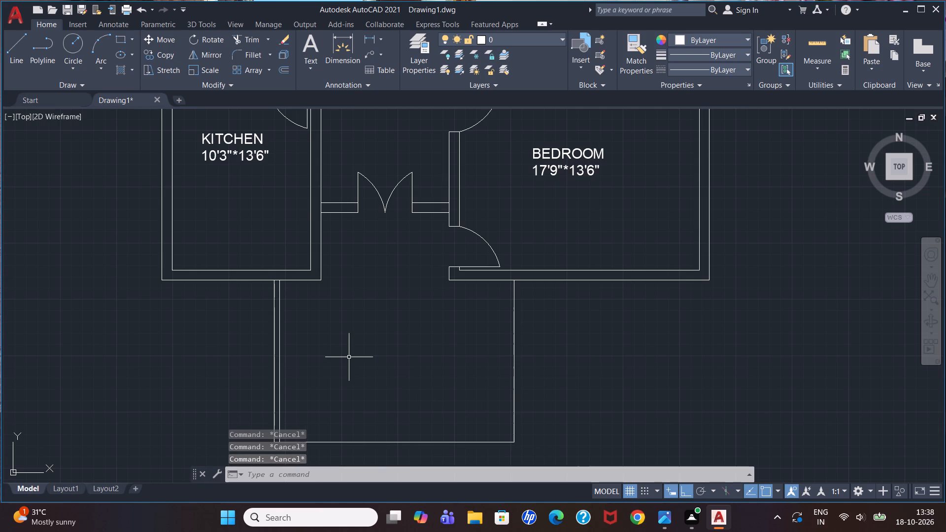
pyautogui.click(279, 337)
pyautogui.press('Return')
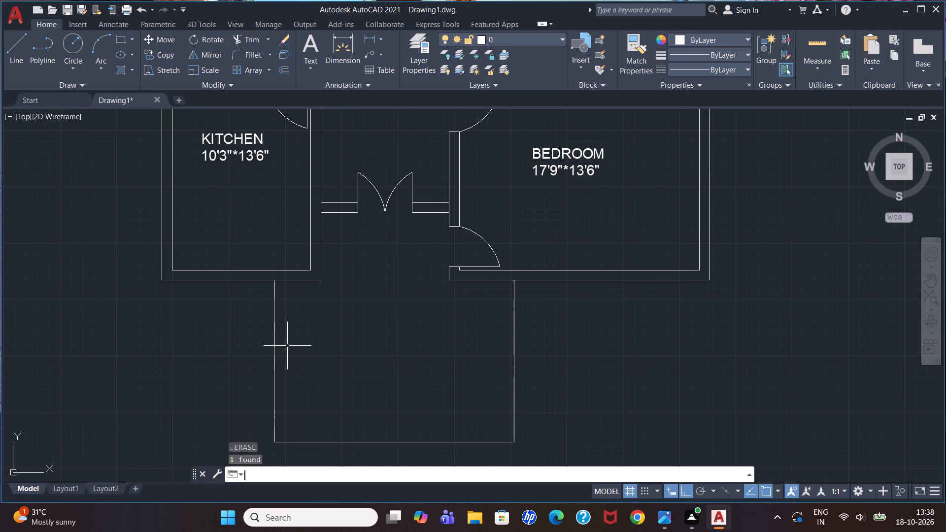
# Offset the left, right and bottom lines of the entrance outline 9" inward.
pyautogui.press('o')
pyautogui.press('Return')
pyautogui.write('9"')
pyautogui.press('Return')
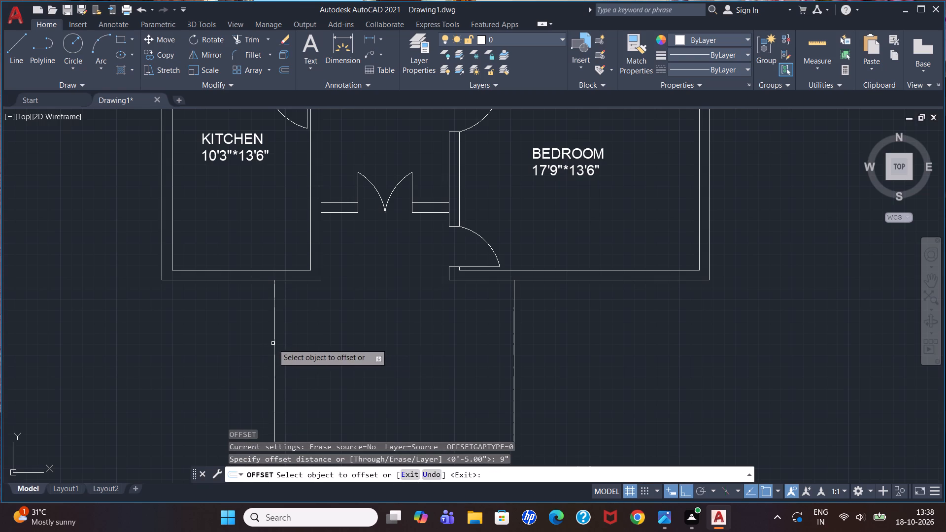
pyautogui.click(274, 342)
pyautogui.click(304, 340)
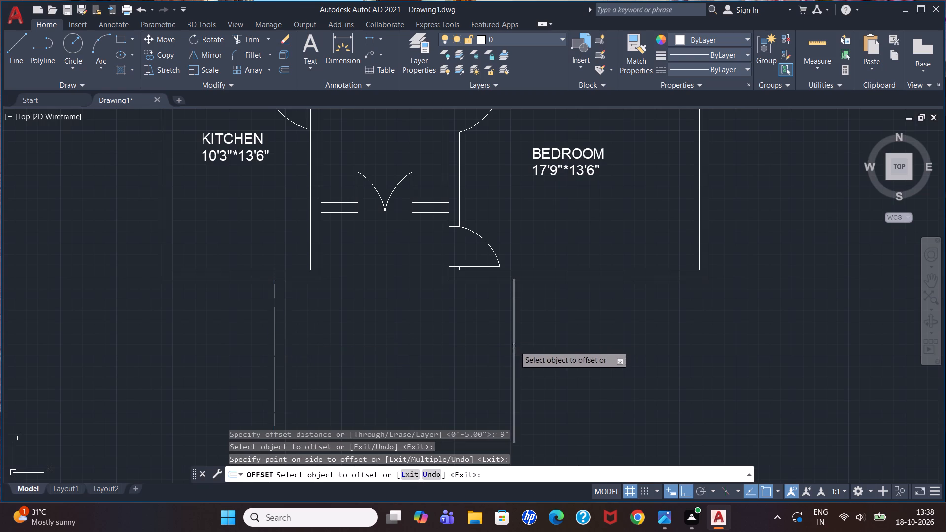
pyautogui.click(513, 344)
pyautogui.click(492, 347)
pyautogui.scroll(-2, 490, 372)
pyautogui.scroll(2, 478, 398)
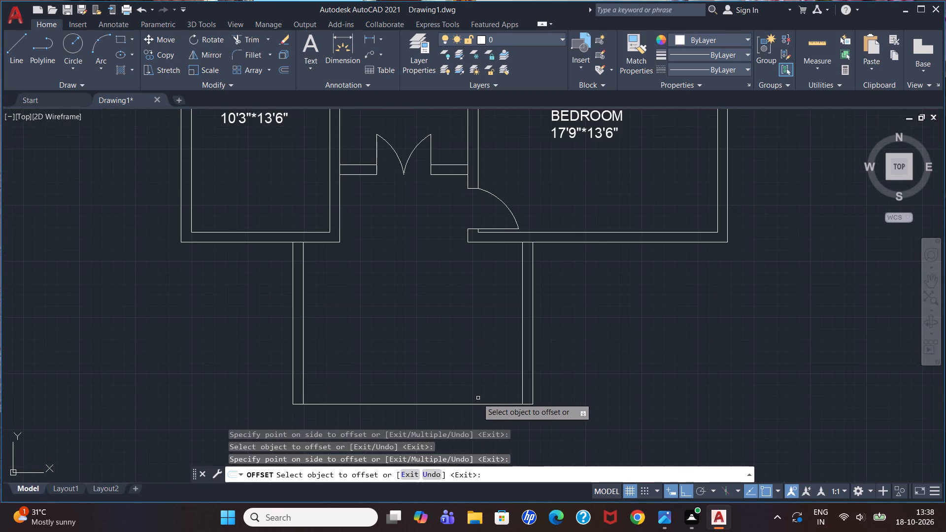
pyautogui.click(476, 405)
pyautogui.click(476, 378)
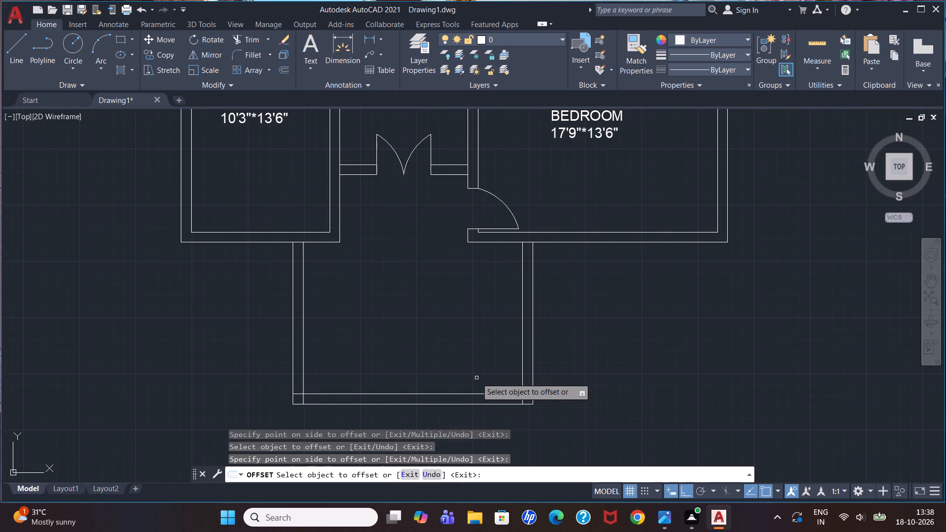
pyautogui.press('Escape')
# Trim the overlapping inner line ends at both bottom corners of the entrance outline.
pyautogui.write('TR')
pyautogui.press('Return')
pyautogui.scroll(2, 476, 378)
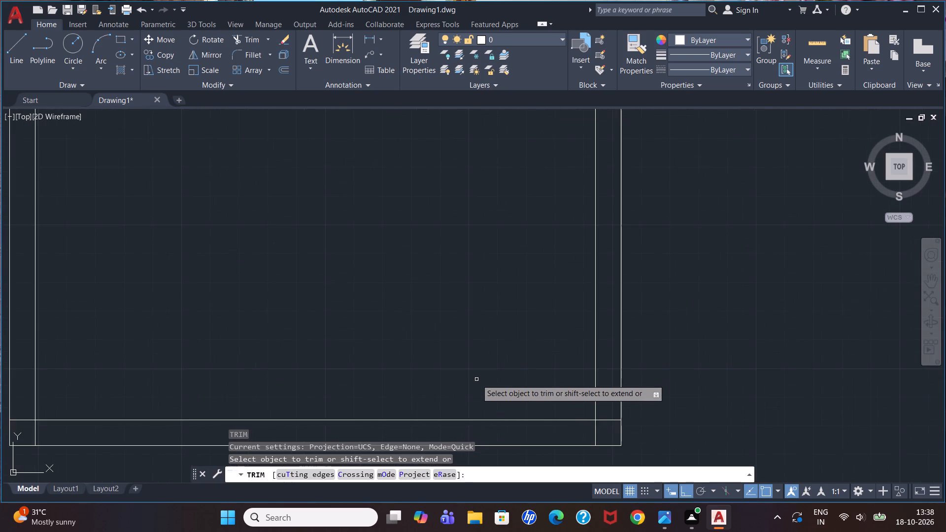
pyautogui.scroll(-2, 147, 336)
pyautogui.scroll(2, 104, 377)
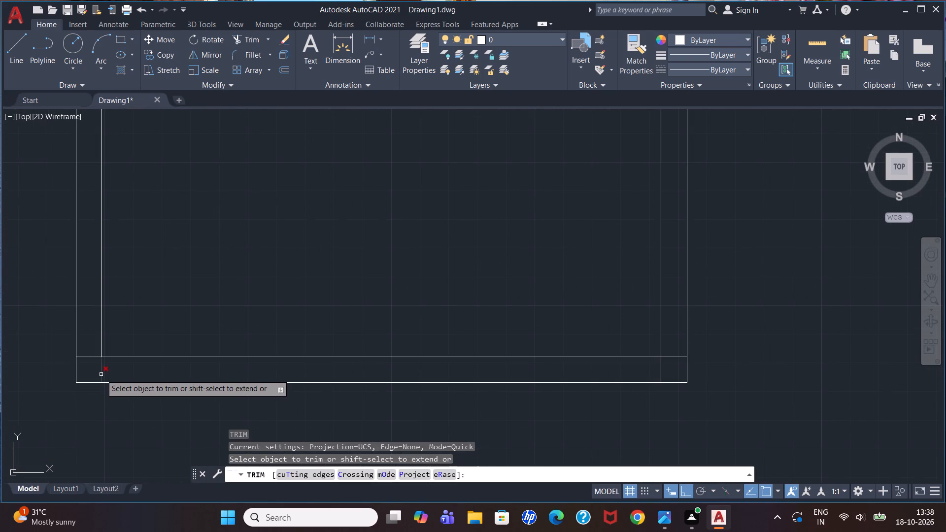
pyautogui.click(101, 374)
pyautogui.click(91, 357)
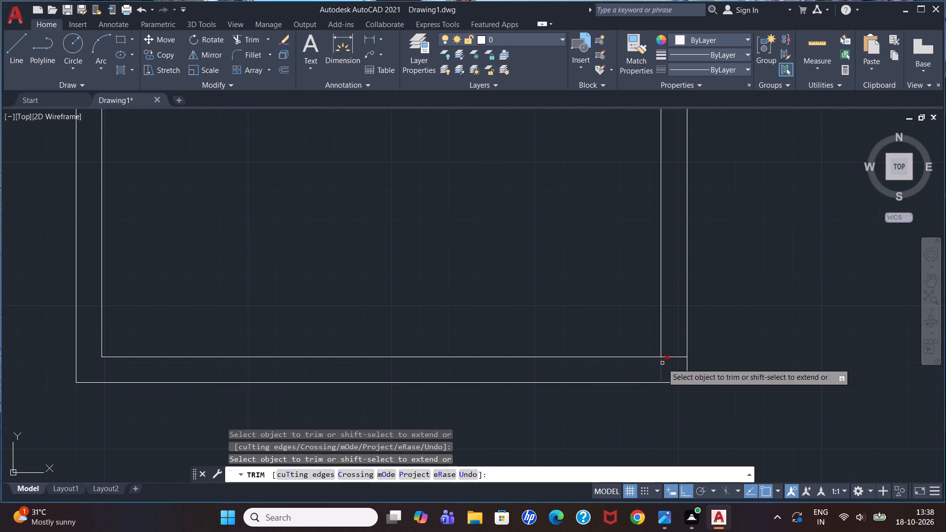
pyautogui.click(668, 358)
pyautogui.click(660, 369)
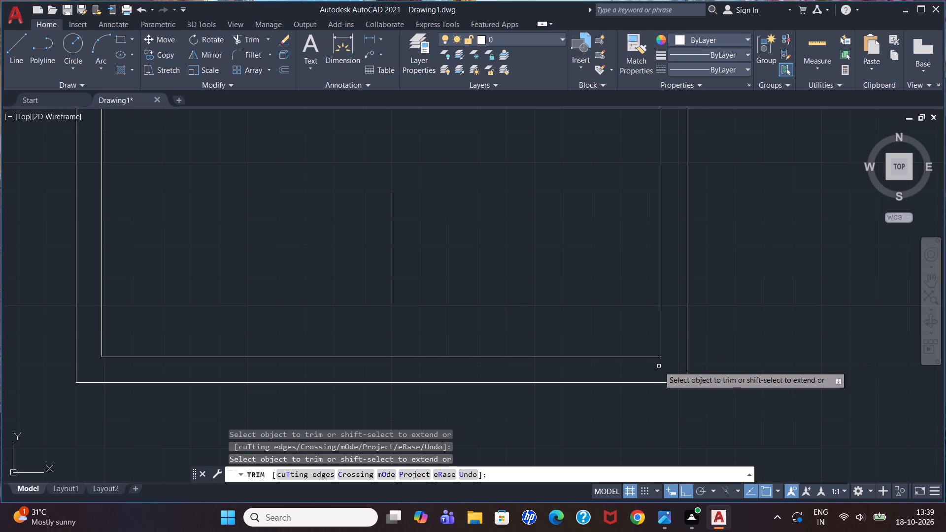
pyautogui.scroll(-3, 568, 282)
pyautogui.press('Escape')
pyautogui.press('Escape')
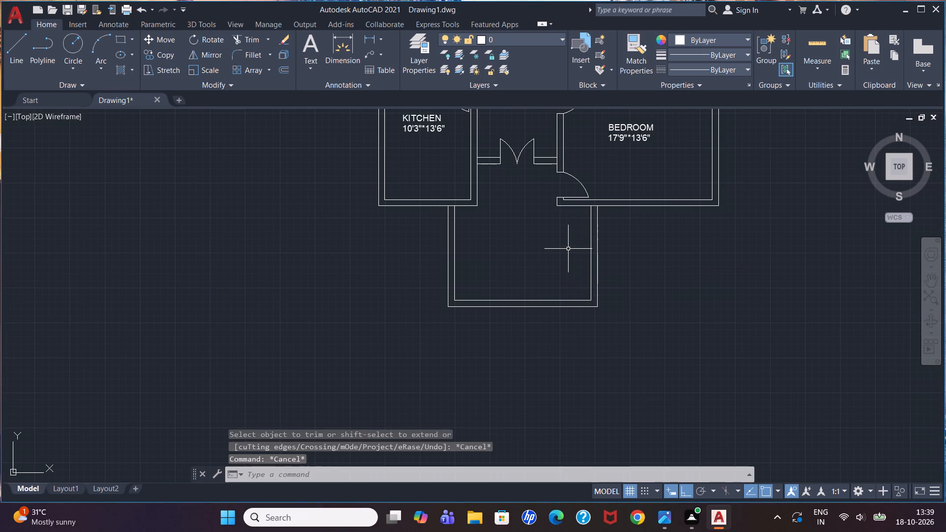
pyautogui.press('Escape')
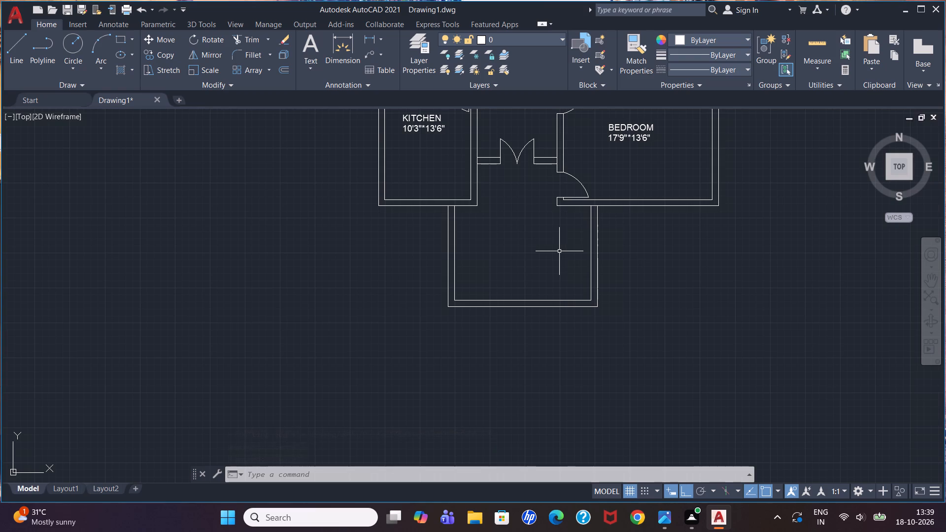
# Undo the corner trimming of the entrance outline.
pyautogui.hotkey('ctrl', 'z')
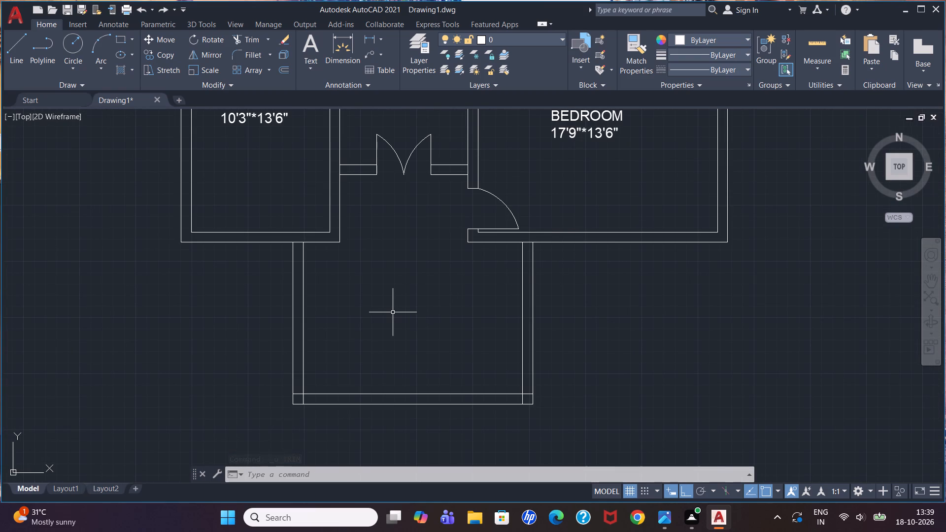
# Change the linetype of all six entrance outline lines, inner and outer, to ACAD_ISO02W100 and clear the selection.
pyautogui.click(292, 296)
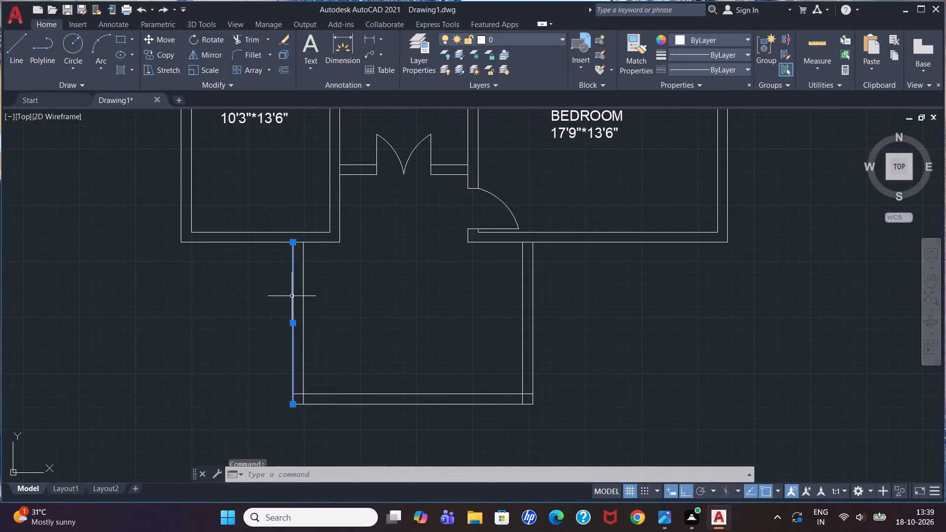
pyautogui.click(304, 292)
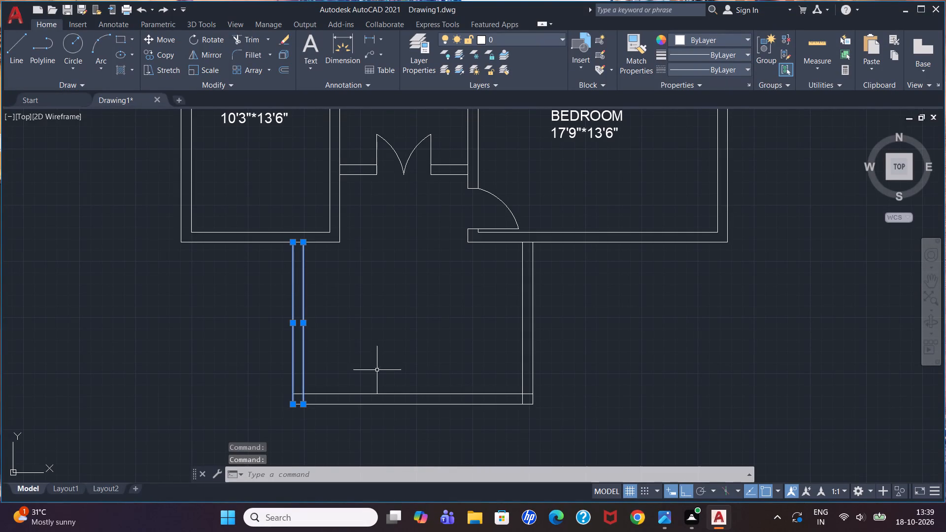
pyautogui.click(385, 392)
pyautogui.click(383, 395)
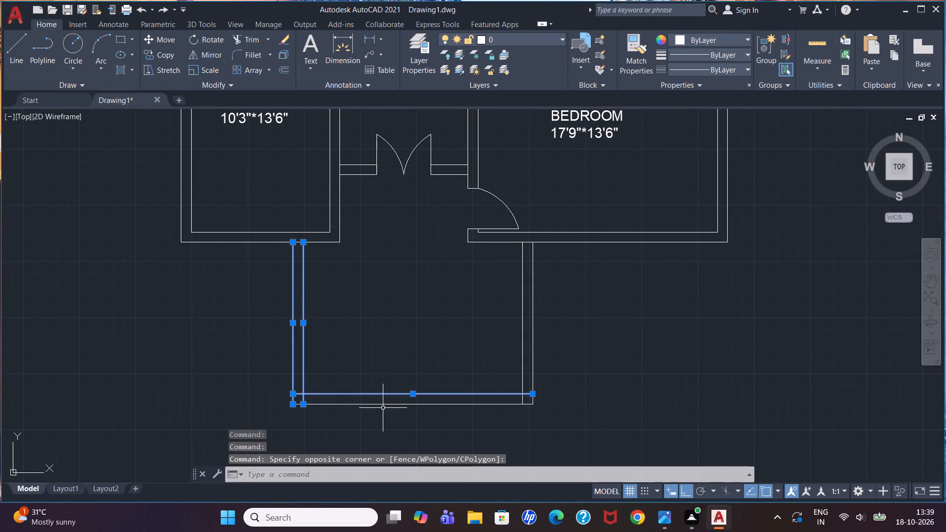
pyautogui.click(383, 406)
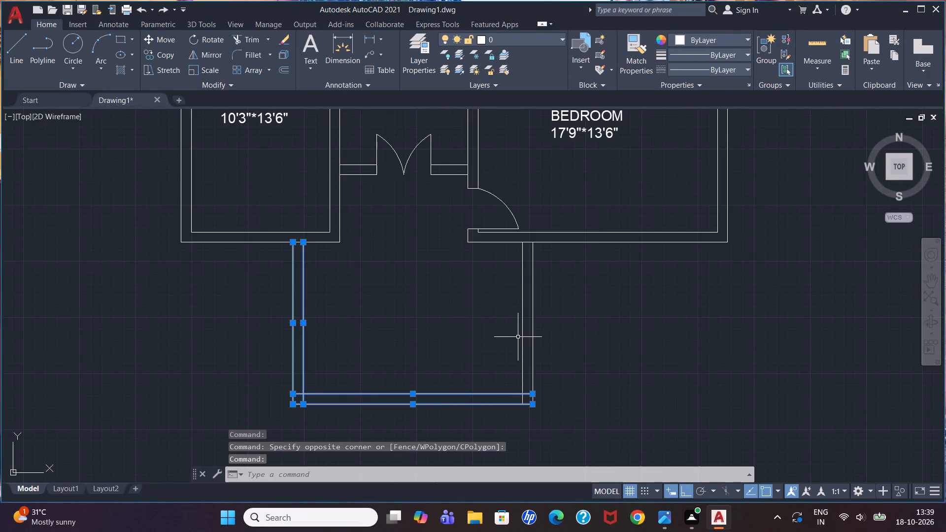
pyautogui.click(523, 337)
pyautogui.click(533, 335)
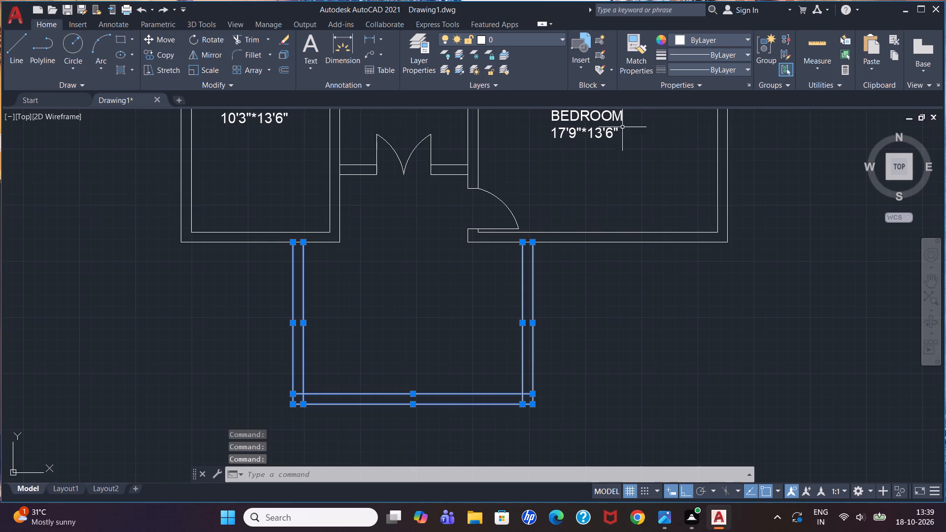
pyautogui.click(743, 65)
pyautogui.click(726, 111)
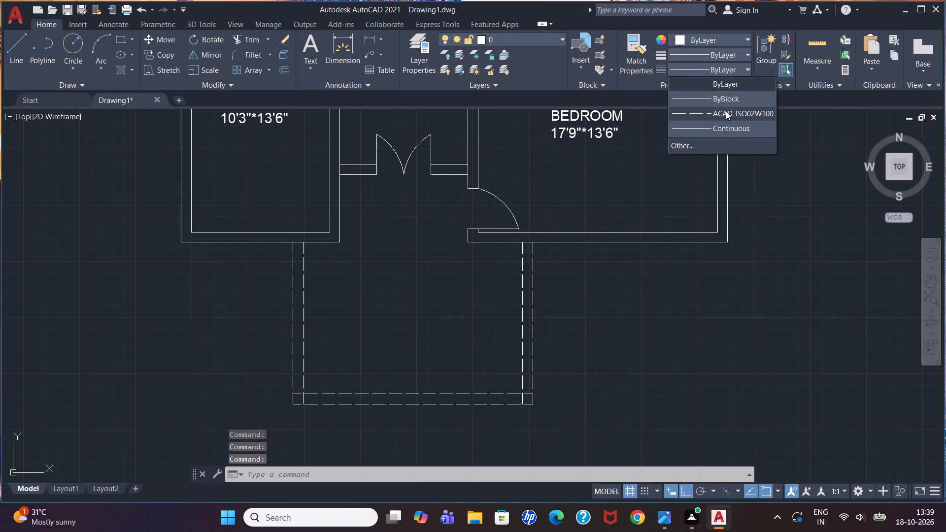
pyautogui.press('Escape')
pyautogui.press('Escape')
pyautogui.press('Escape')
pyautogui.press('Escape')
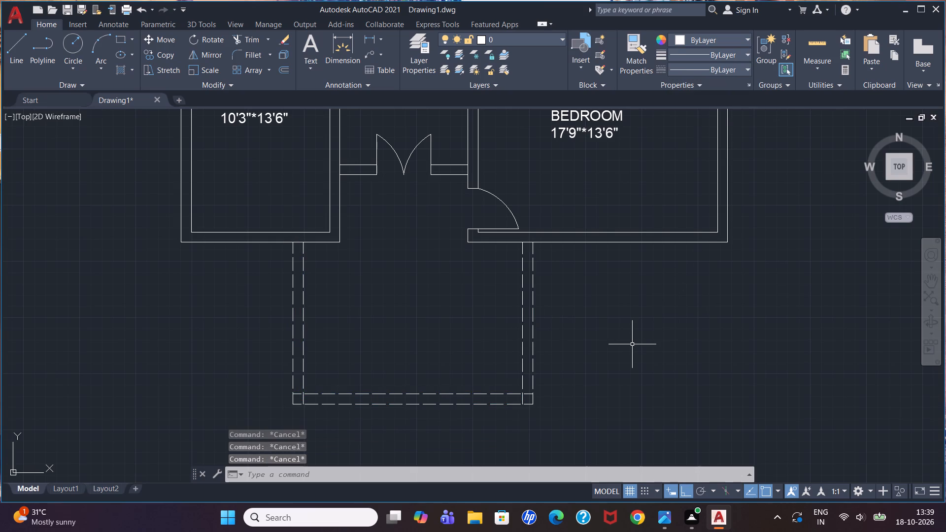
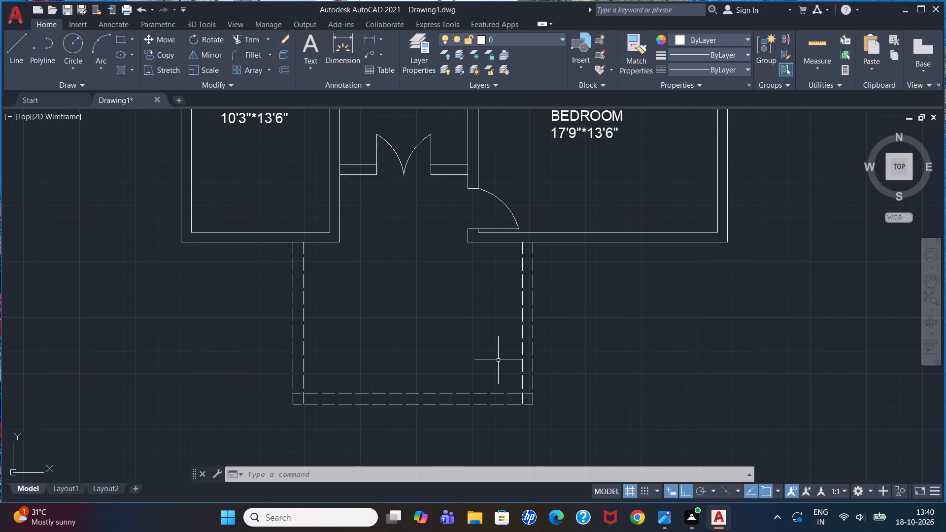
# Add a two-line multiline text label inside the dashed entrance outline reading PORCH and 17'9"*12'.
pyautogui.scroll(-2, 497, 270)
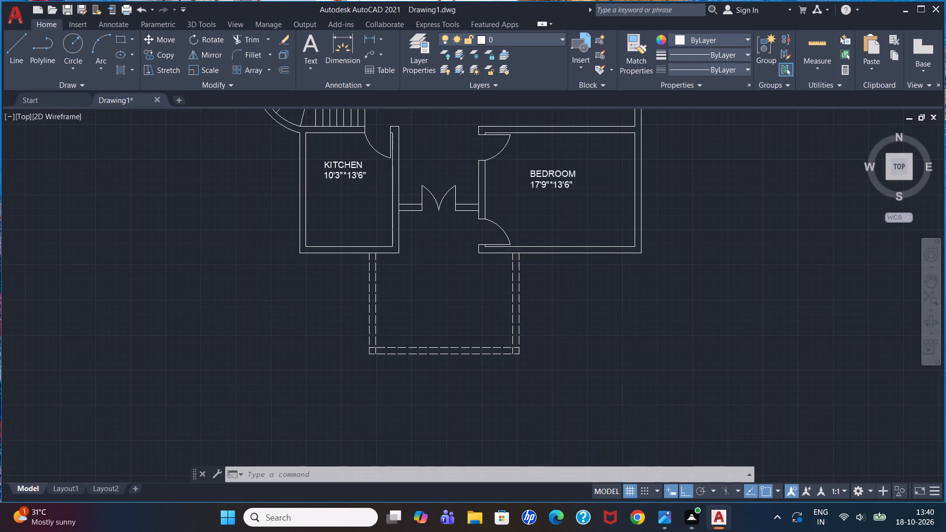
pyautogui.scroll(-2, 505, 149)
pyautogui.scroll(3, 518, 114)
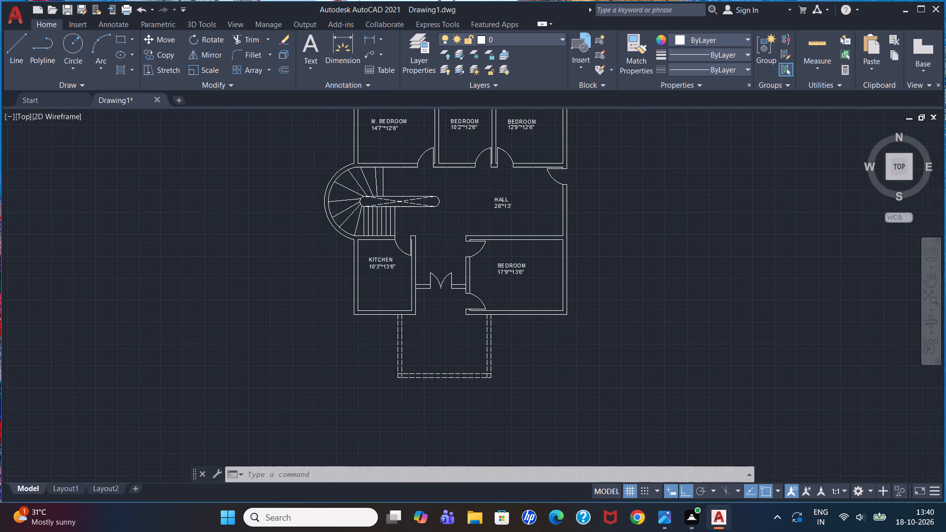
pyautogui.scroll(-1, 448, 298)
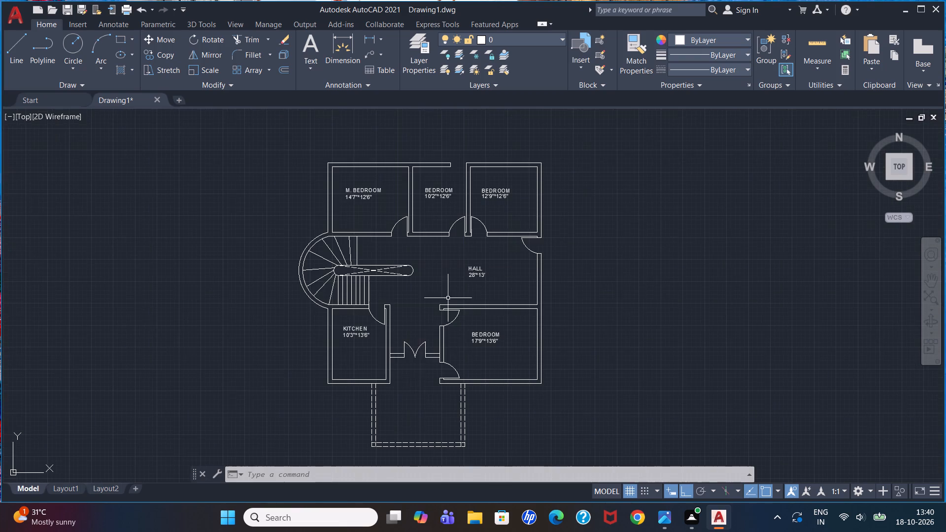
pyautogui.scroll(2, 399, 420)
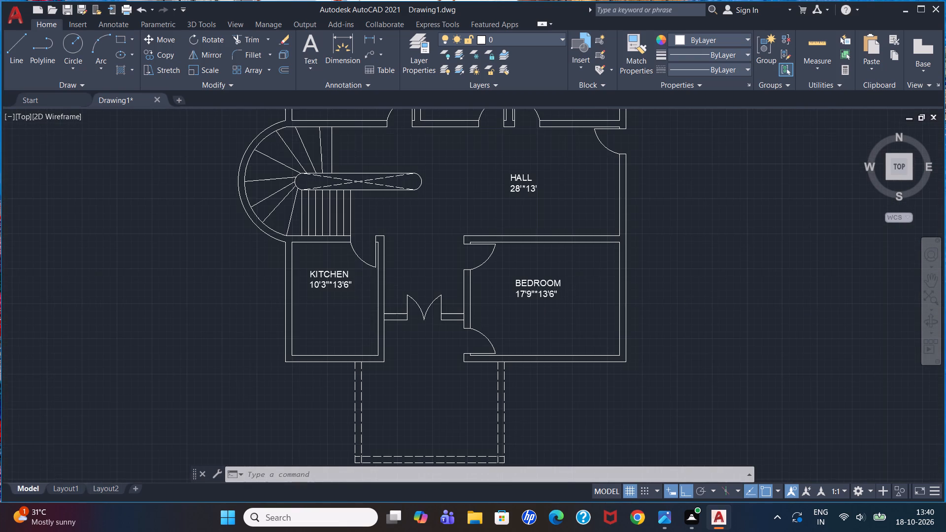
pyautogui.click(316, 36)
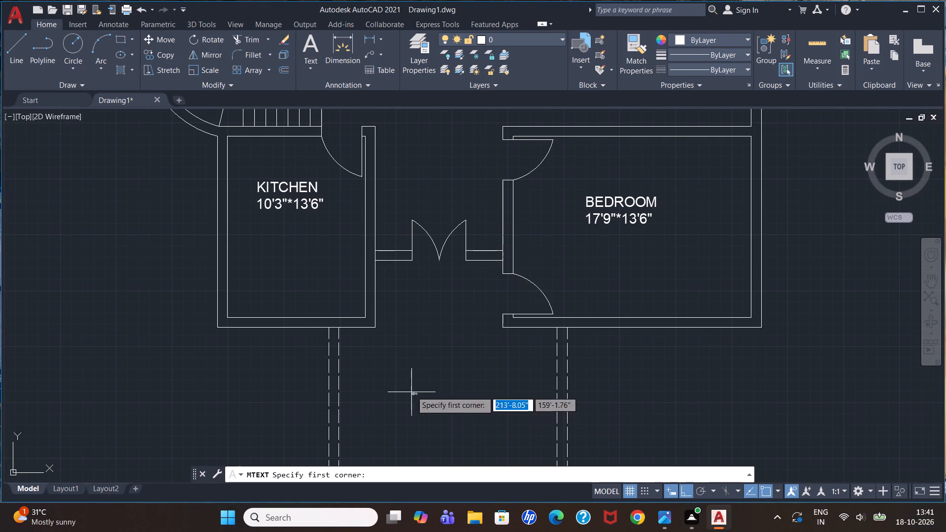
pyautogui.click(387, 370)
pyautogui.click(516, 428)
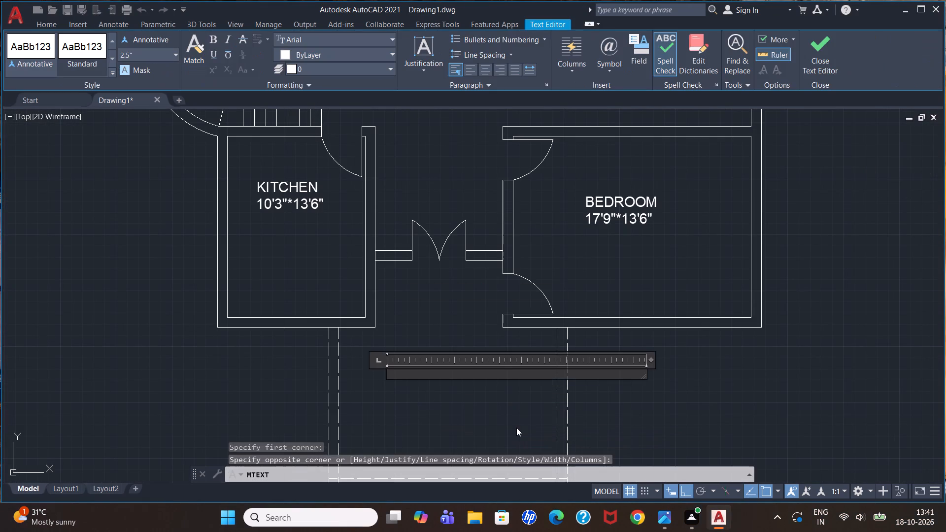
pyautogui.write('PO')
pyautogui.press('r')
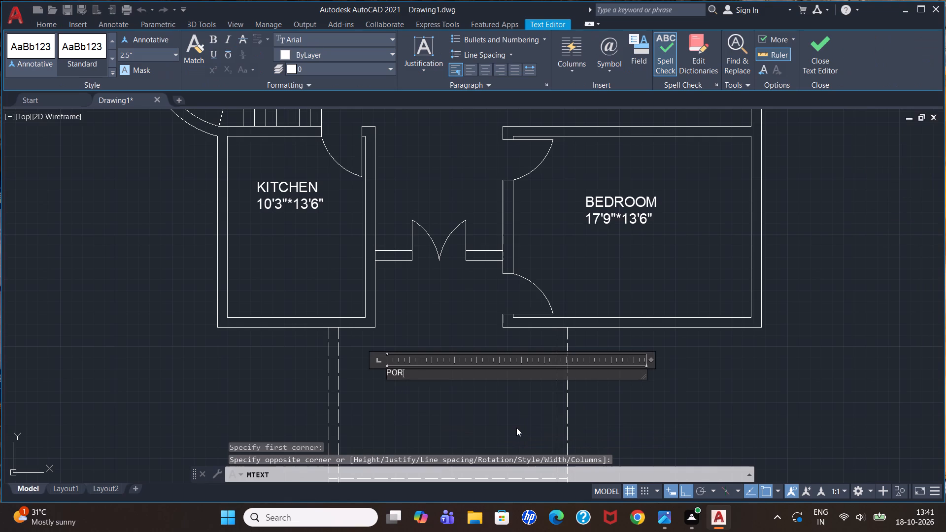
pyautogui.press('c')
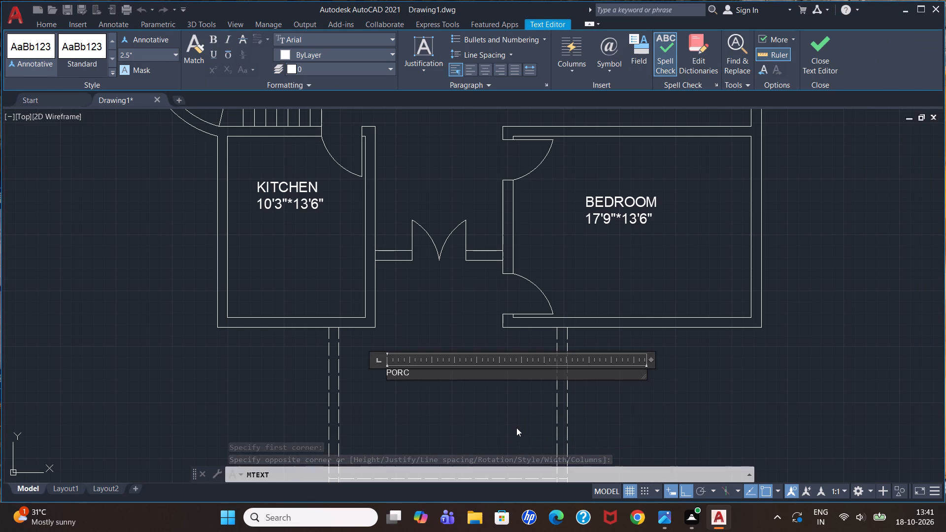
pyautogui.press('h')
pyautogui.press('Return')
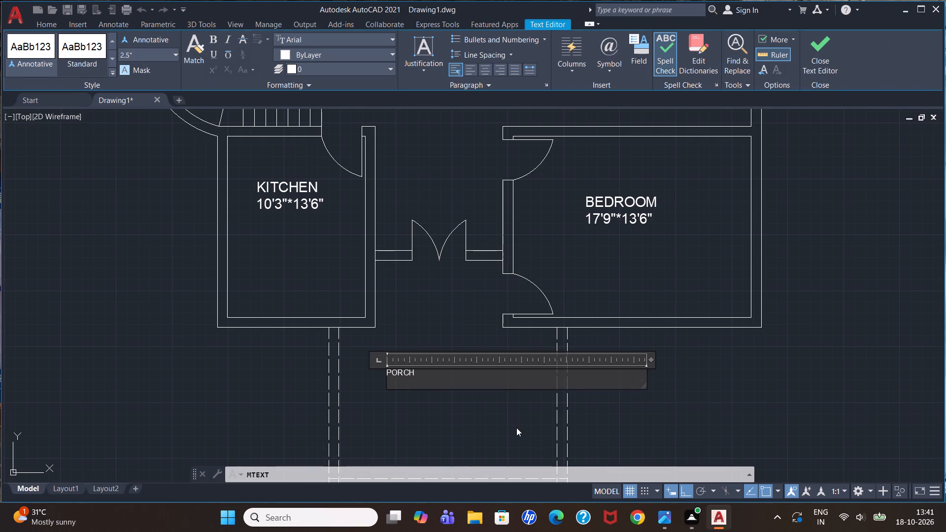
pyautogui.write('17\'9"')
pyautogui.hotkey('shift', '*')
pyautogui.write("12'")
pyautogui.press('Return')
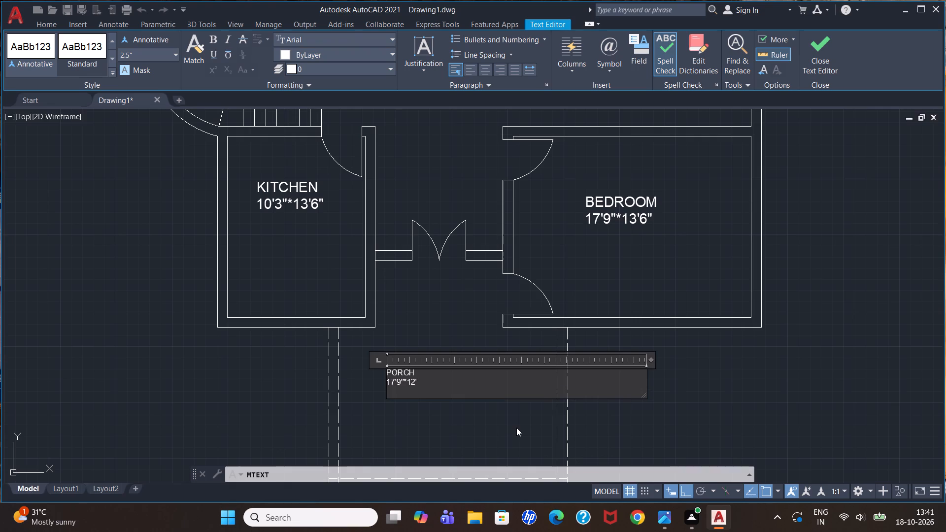
pyautogui.press('BackSpace')
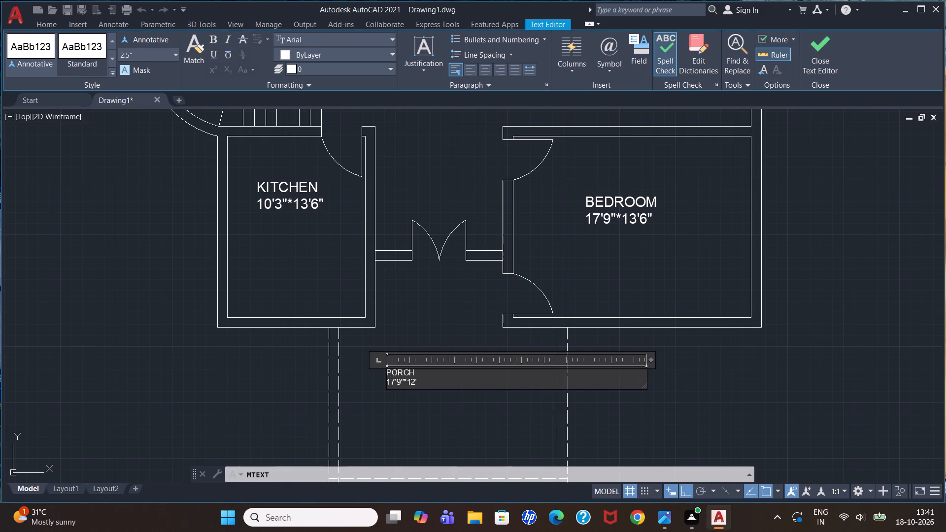
# Set the height of both lines of the PORCH label to 9" and finish the text.
pyautogui.moveTo(437, 384); pyautogui.dragTo(382, 366)
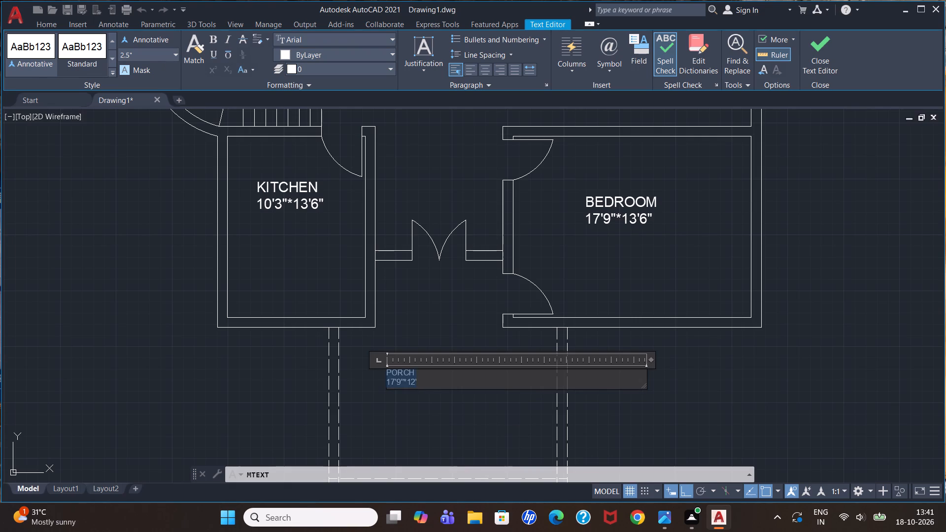
pyautogui.click(174, 55)
pyautogui.click(170, 67)
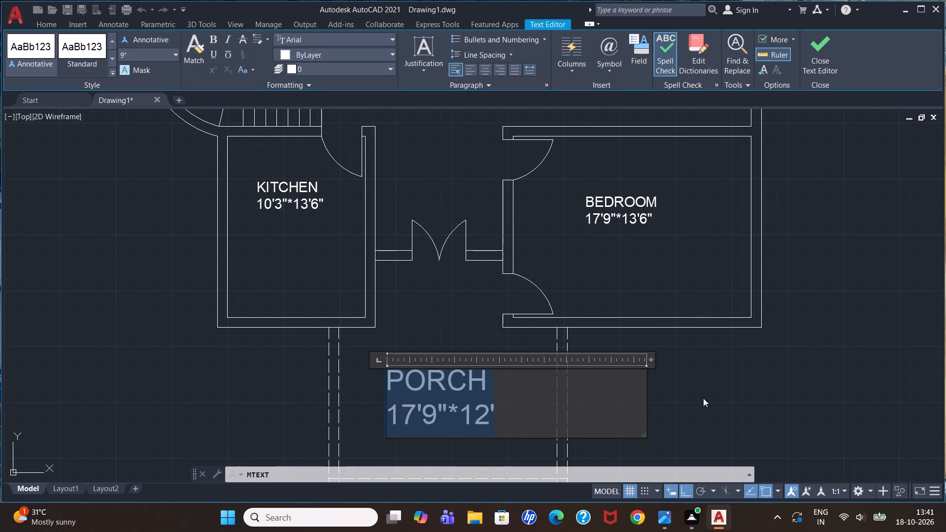
pyautogui.click(714, 404)
# Move the PORCH label, with Ortho off, down and across to about the middle of the dashed outline's width.
pyautogui.click(422, 386)
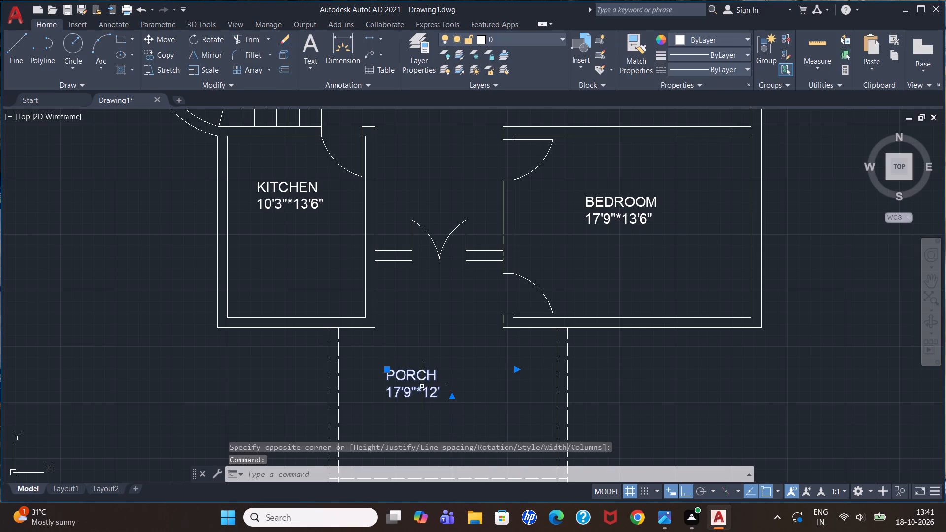
pyautogui.press('m')
pyautogui.press('Return')
pyautogui.click(422, 384)
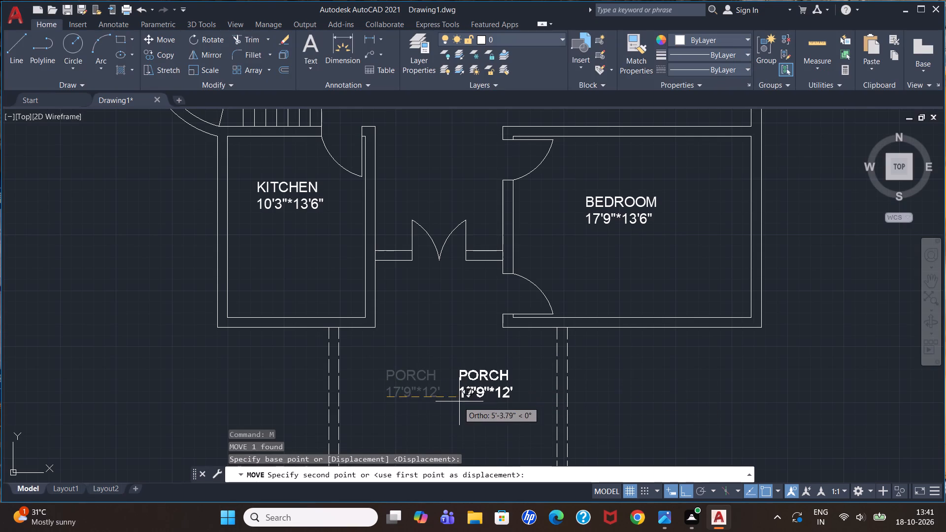
pyautogui.click(683, 494)
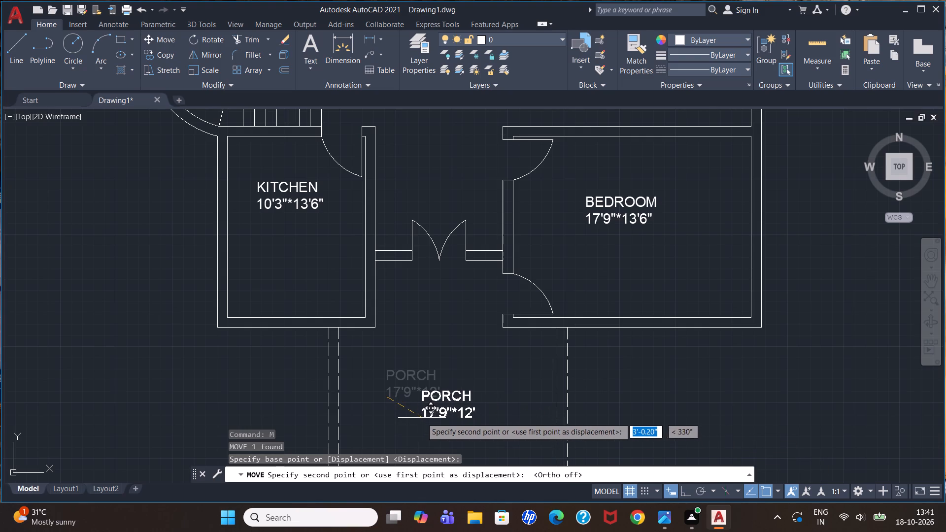
pyautogui.click(410, 421)
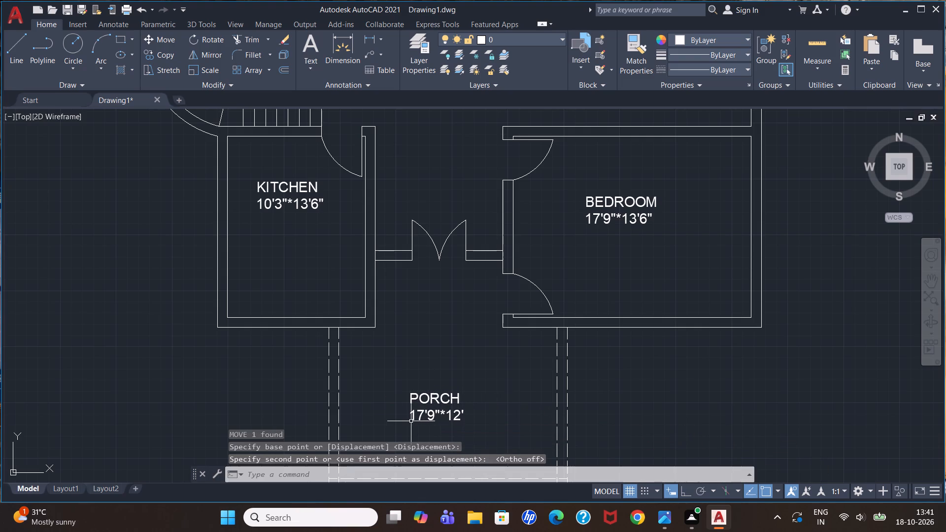
pyautogui.press('Escape')
pyautogui.press('Escape')
pyautogui.press('Escape')
pyautogui.press('Escape')
# Draw a vertical 9" by 4' rectangle from lines, with Ortho on, in the empty space east of the hall and lower bedroom.
pyautogui.scroll(-1, 445, 288)
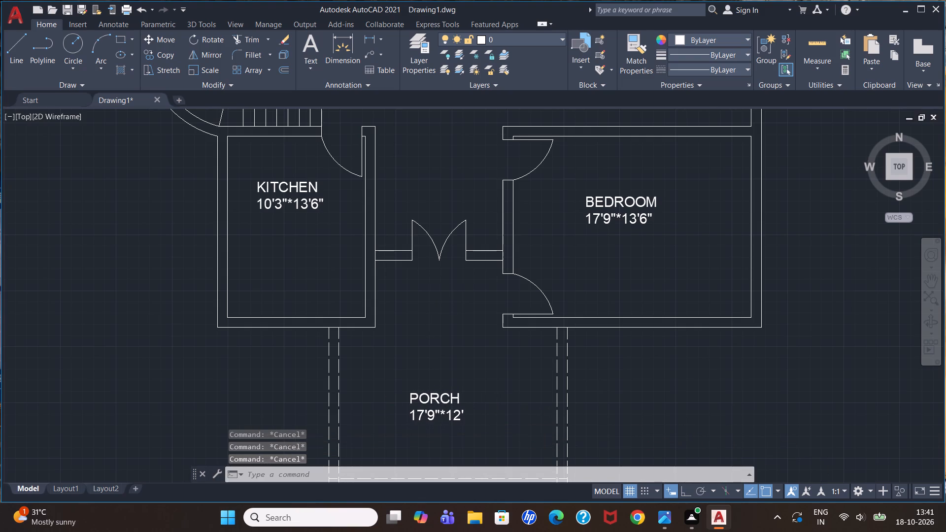
pyautogui.scroll(-1, 445, 288)
pyautogui.scroll(2, 447, 228)
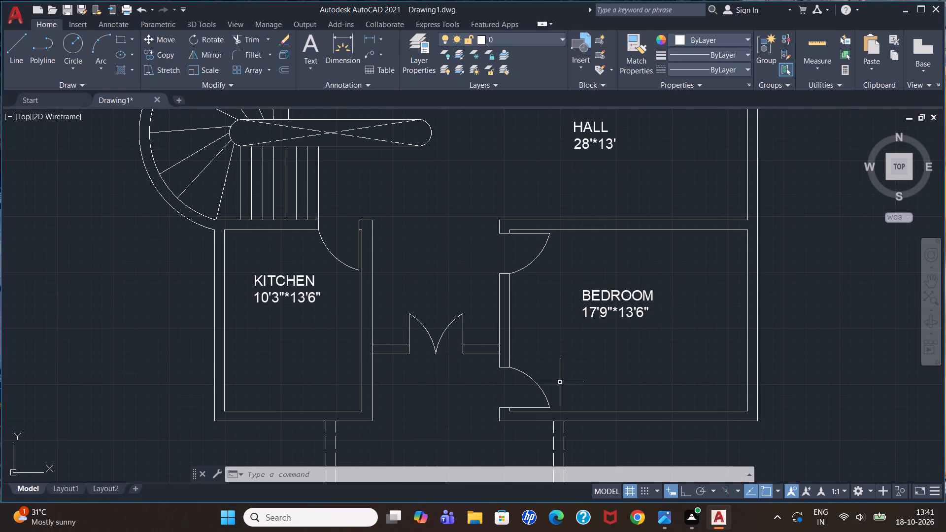
pyautogui.scroll(-2, 560, 382)
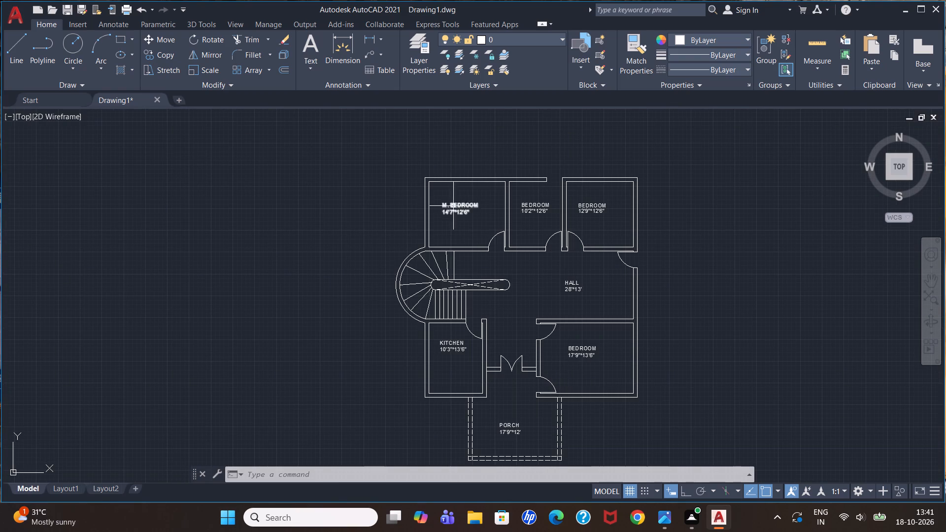
pyautogui.scroll(-2, 476, 252)
pyautogui.scroll(3, 564, 278)
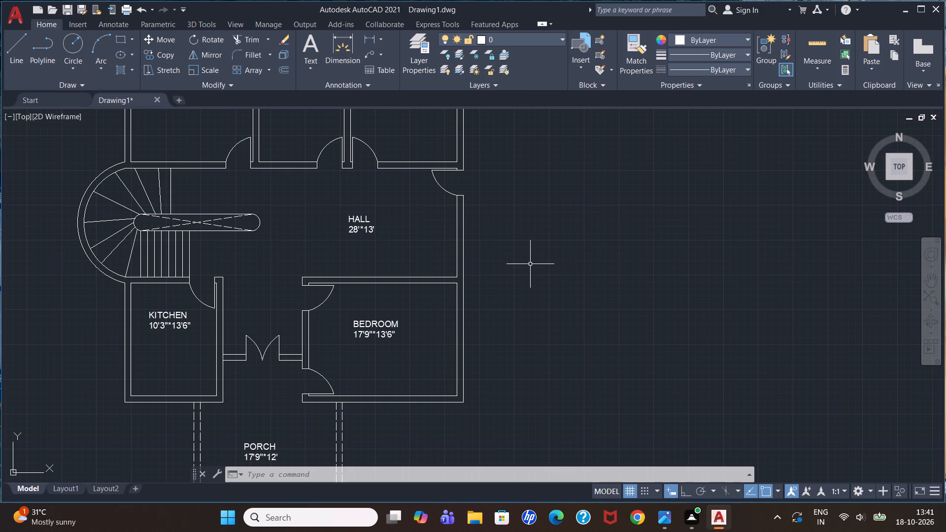
pyautogui.press('l')
pyautogui.press('Return')
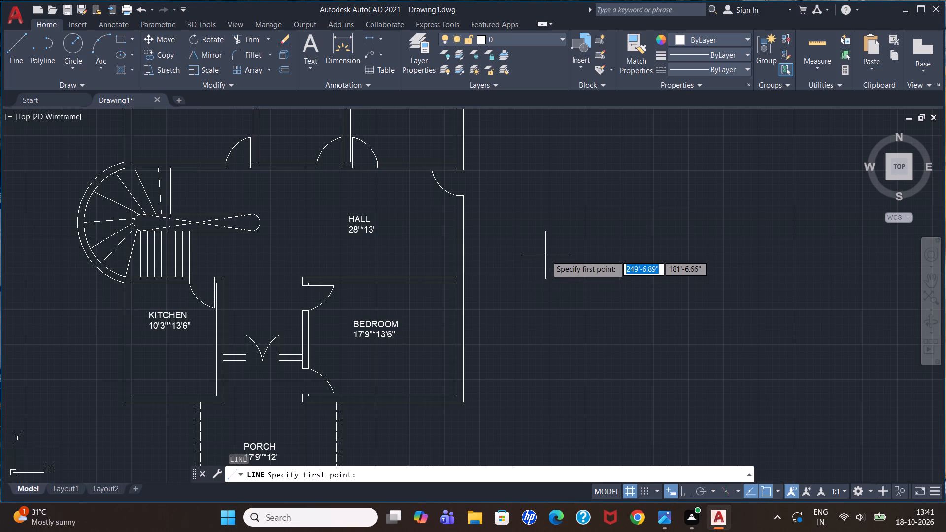
pyautogui.click(547, 262)
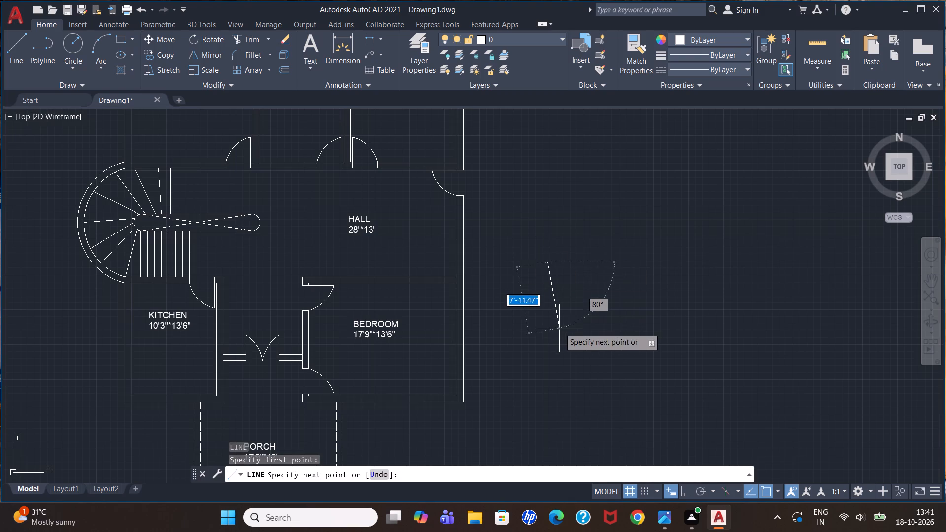
pyautogui.click(684, 495)
pyautogui.press('4')
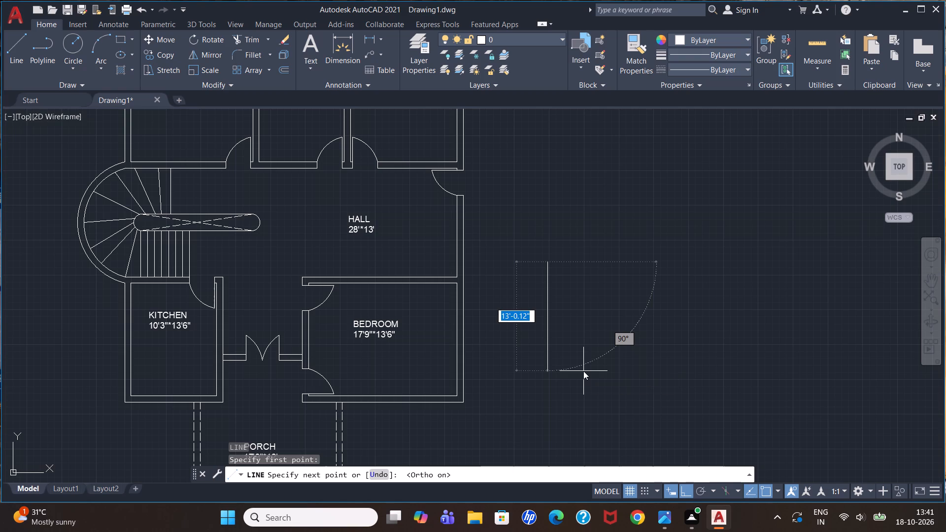
pyautogui.press("'")
pyautogui.press('Return')
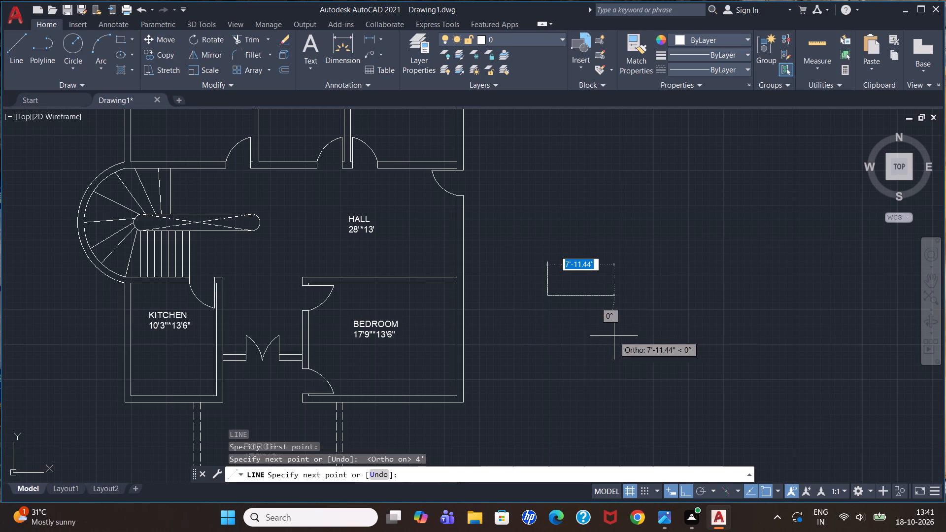
pyautogui.scroll(2, 580, 338)
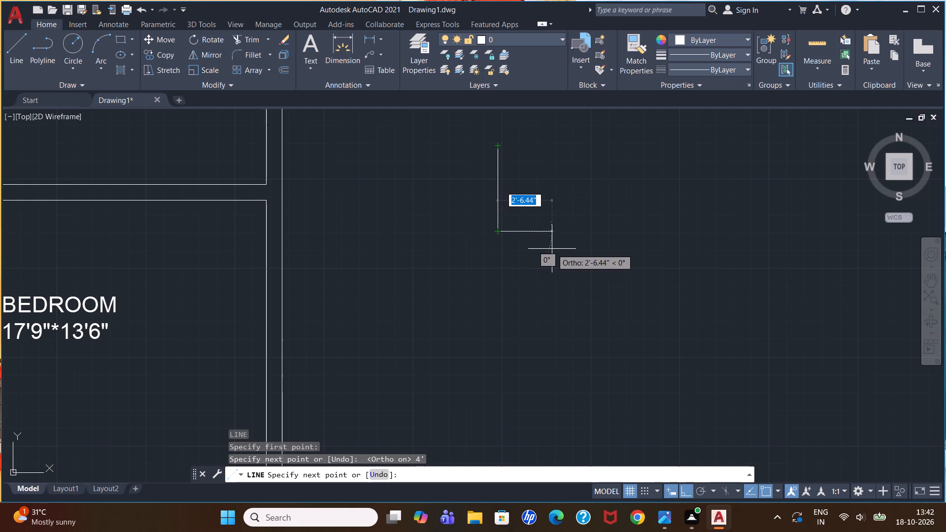
pyautogui.write('9"')
pyautogui.press('Return')
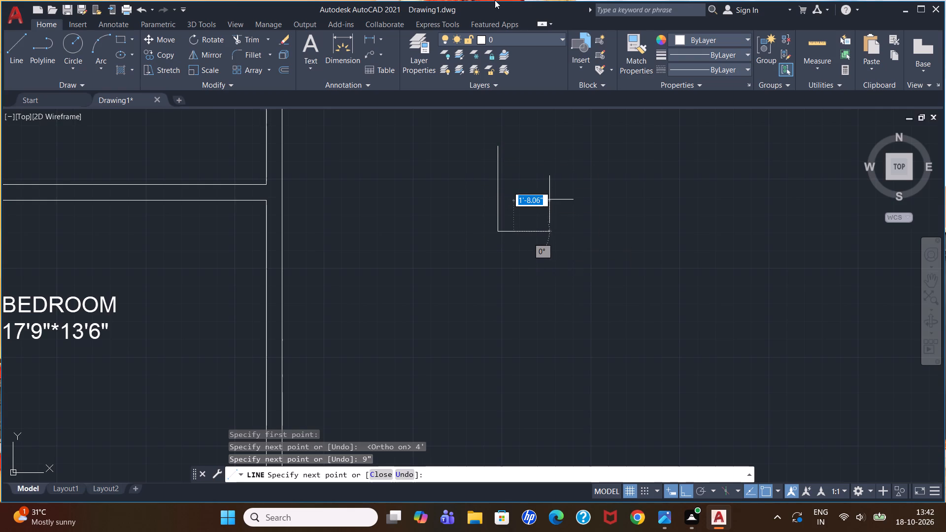
pyautogui.write("4'")
pyautogui.press('Return')
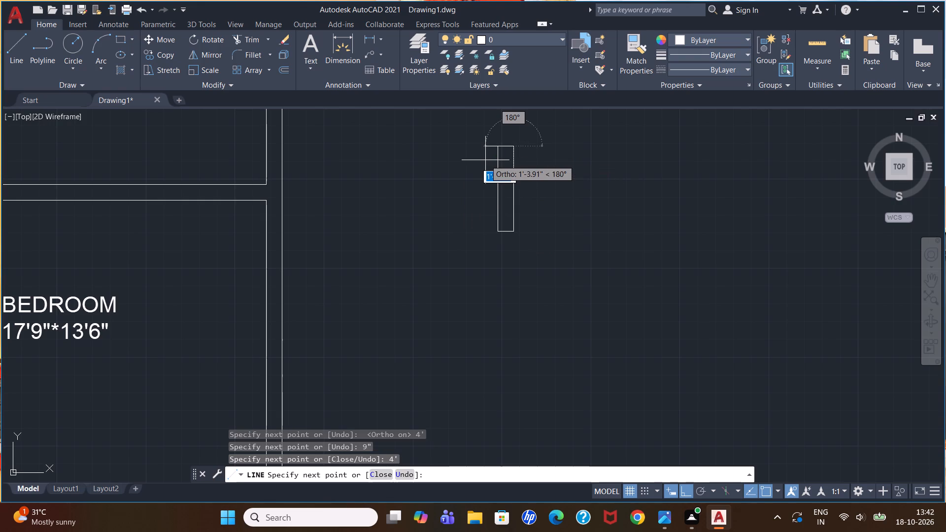
pyautogui.press('9')
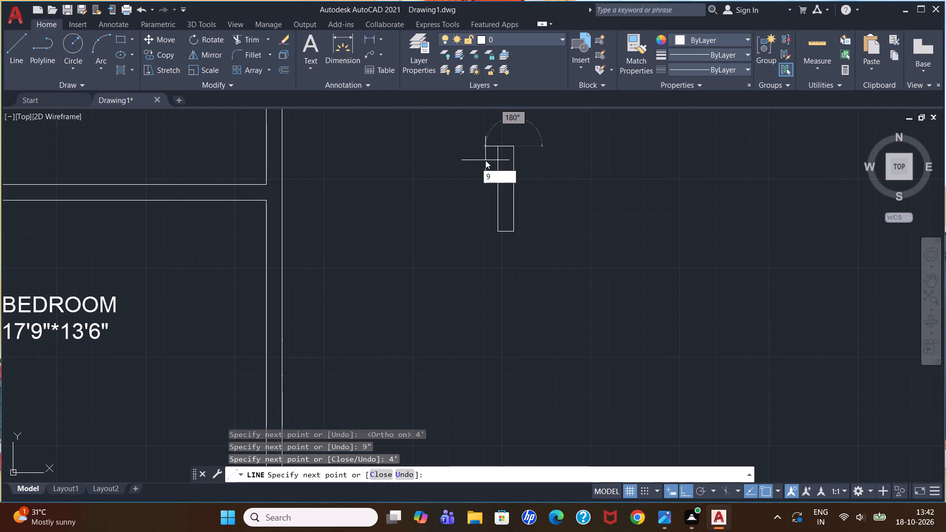
pyautogui.hotkey('shift', '"')
pyautogui.press('Return')
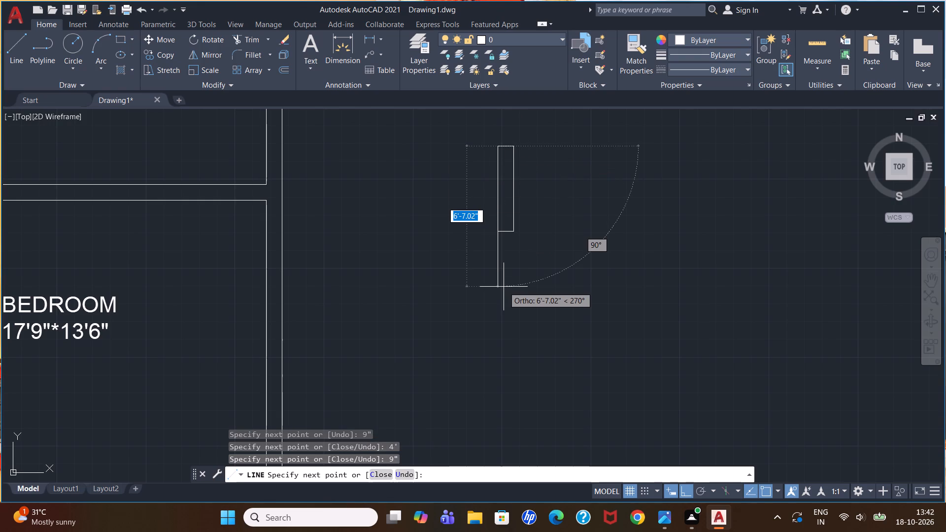
pyautogui.press('Escape')
# Draw a vertical centre line through the 9" by 4' rectangle, joining the midpoints of its short sides.
pyautogui.press('l')
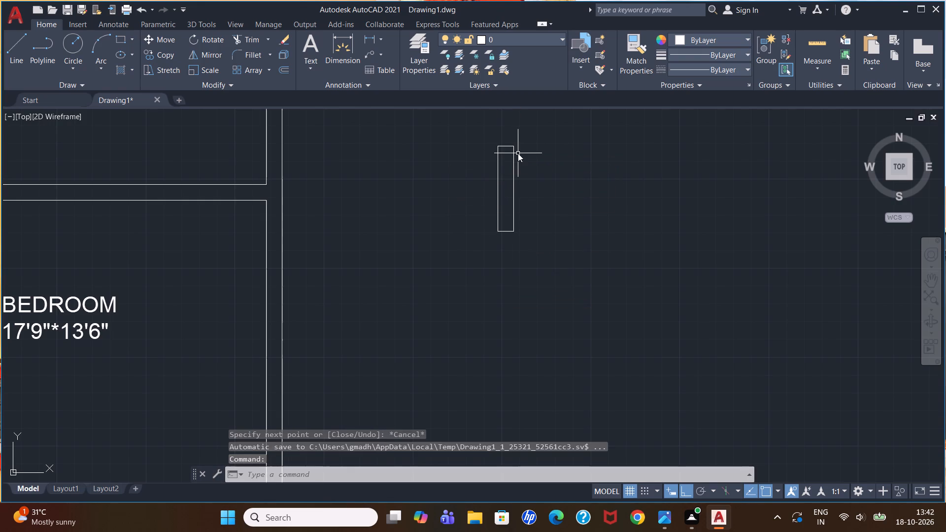
pyautogui.press('Return')
pyautogui.click(508, 144)
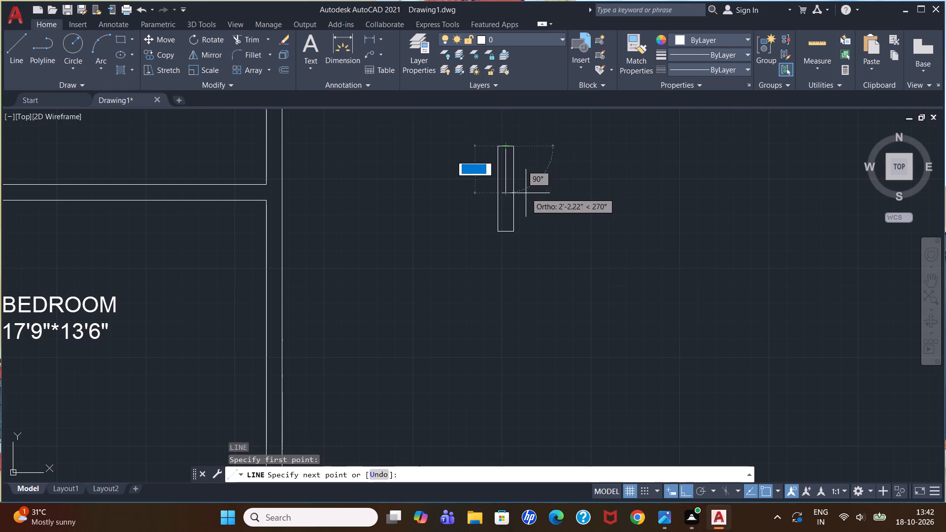
pyautogui.click(509, 233)
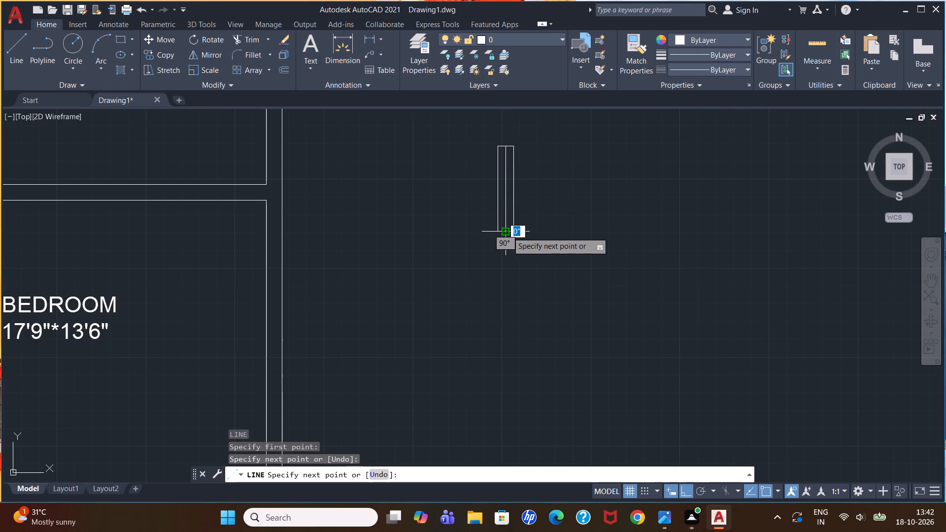
# Copy the whole 9" by 4' window symbol by its lower-left corner, with Ortho off, into the west wall of the M. BEDROOM.
pyautogui.press('Escape')
pyautogui.click(479, 126)
pyautogui.click(597, 261)
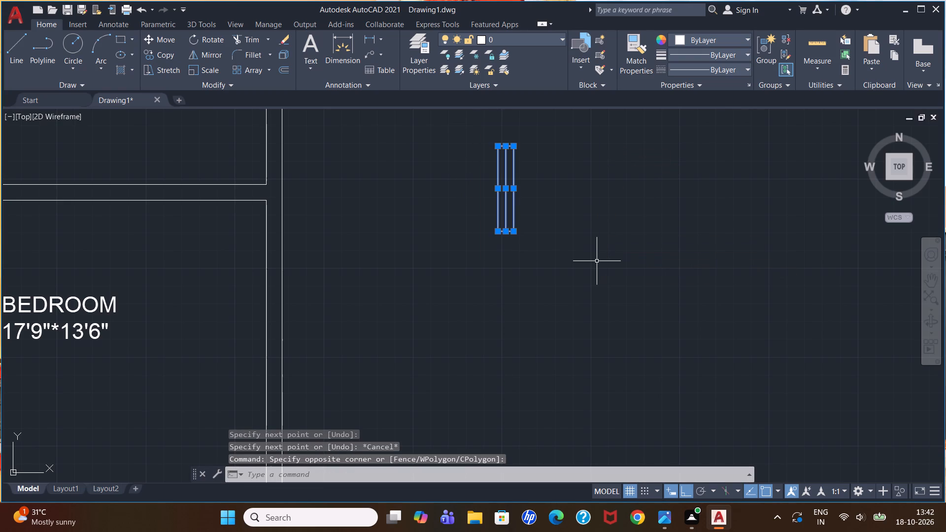
pyautogui.press('c')
pyautogui.press('o')
pyautogui.press('Return')
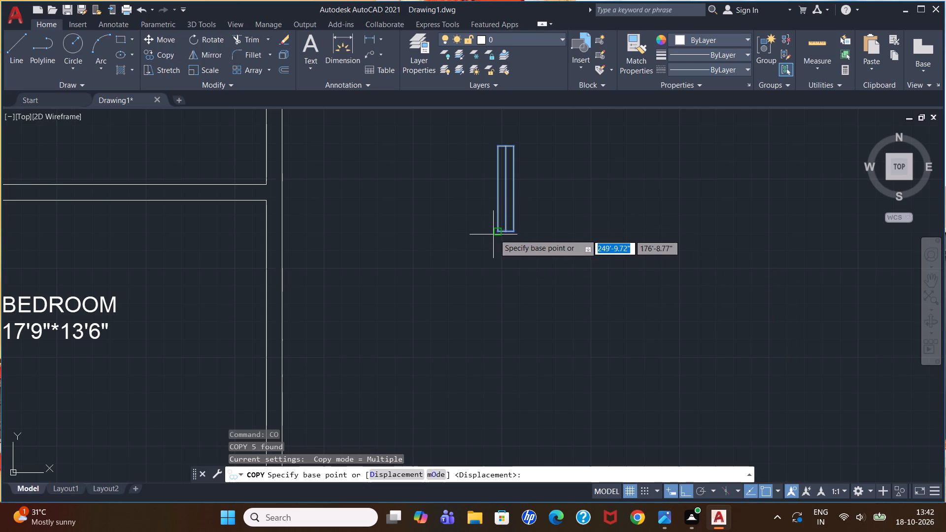
pyautogui.click(496, 233)
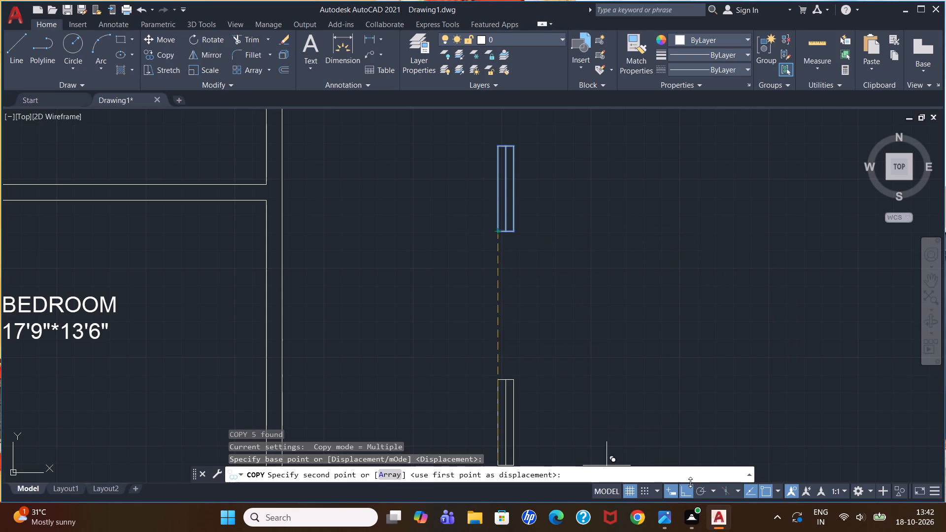
pyautogui.click(689, 496)
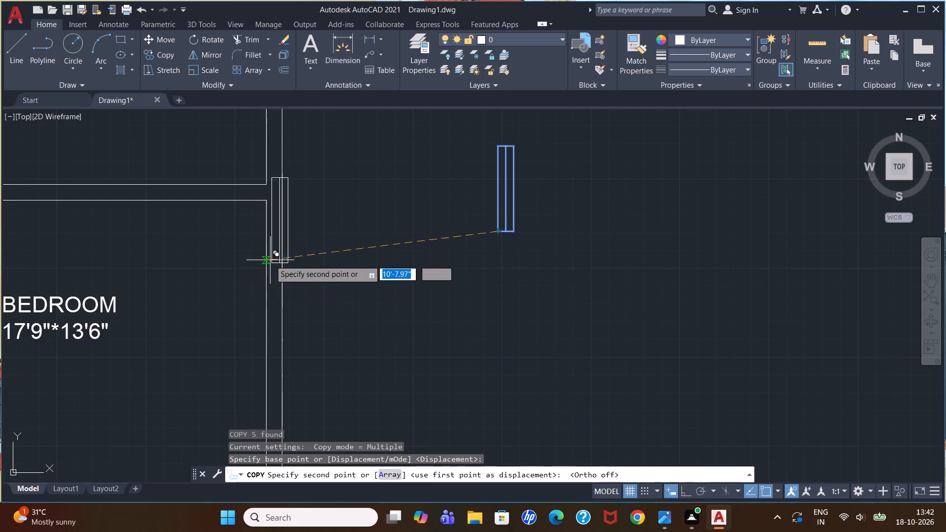
pyautogui.scroll(-4, 273, 248)
pyautogui.scroll(3, 121, 189)
pyautogui.scroll(-3, 255, 176)
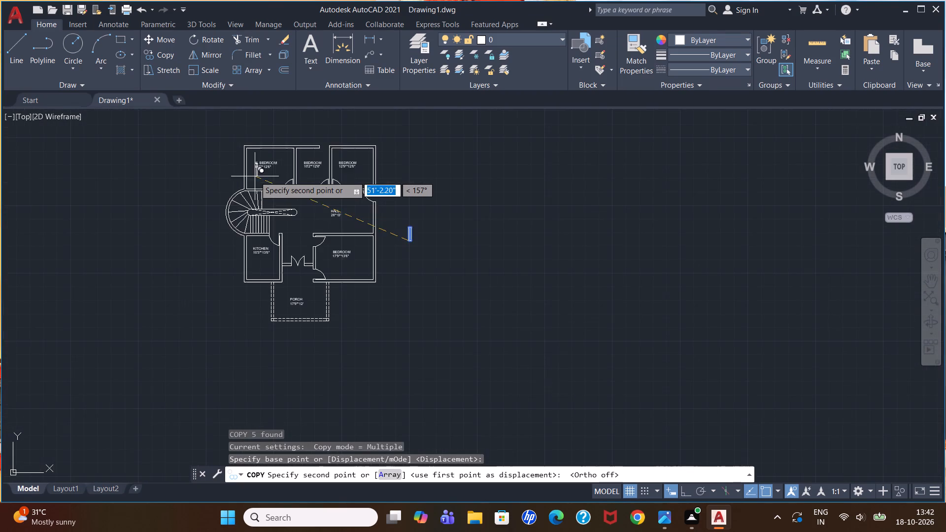
pyautogui.scroll(3, 257, 163)
pyautogui.scroll(-2, 215, 169)
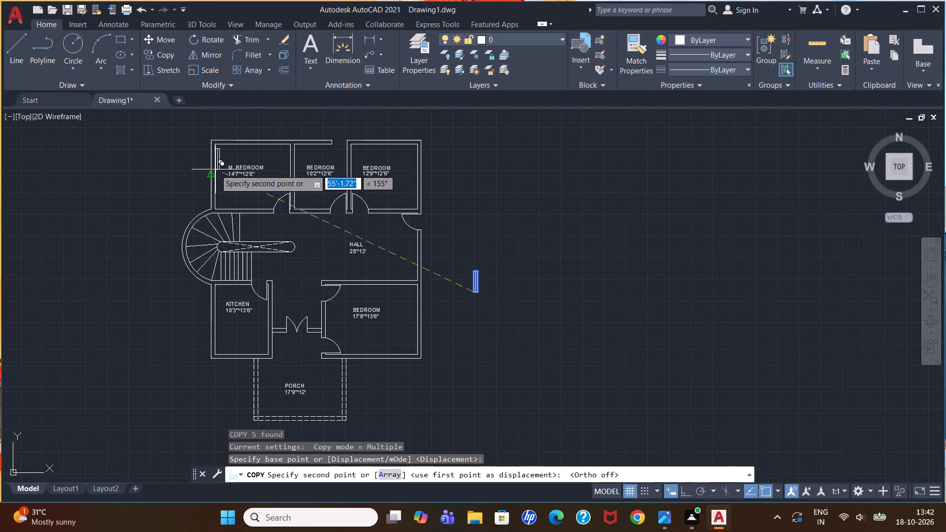
pyautogui.scroll(2, 221, 151)
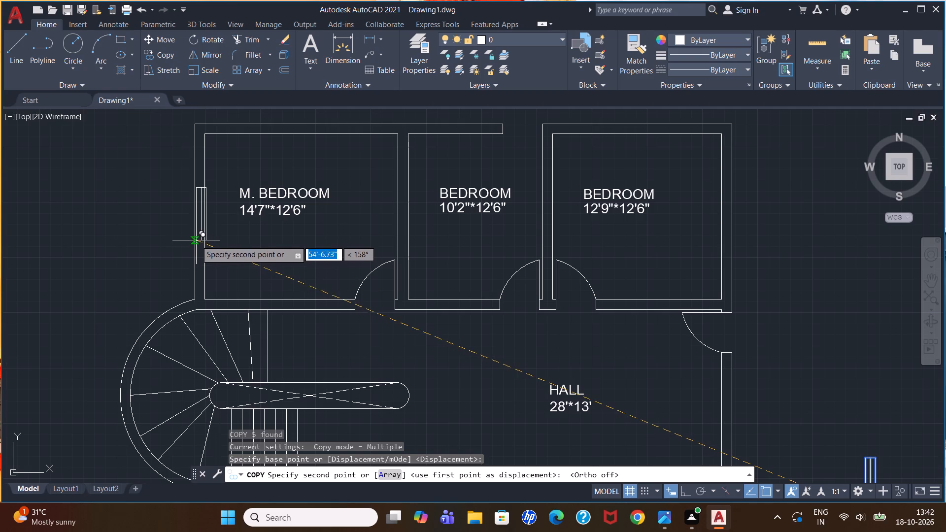
pyautogui.click(195, 237)
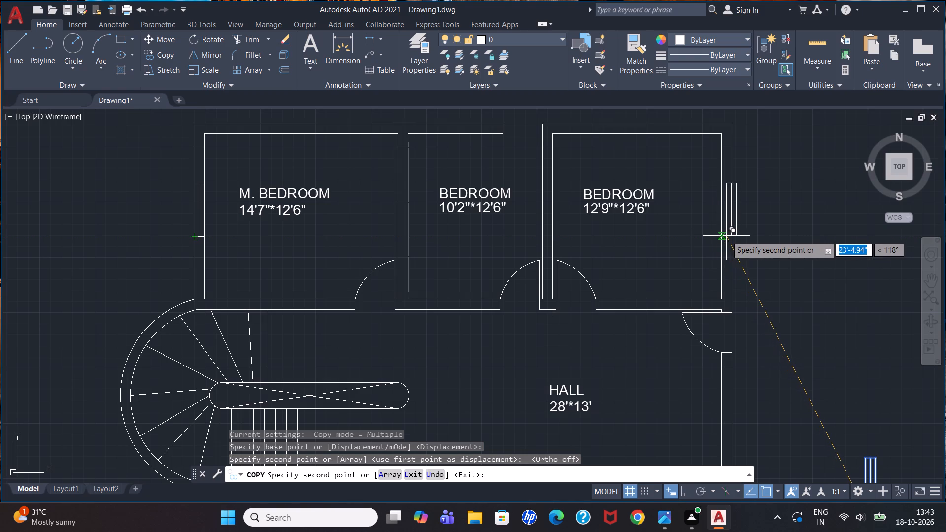
# Place further vertical window copies in the east wall at the 12'9"*12'6" bedroom, the hall and the 17'9"*13'6" bedroom.
pyautogui.click(722, 234)
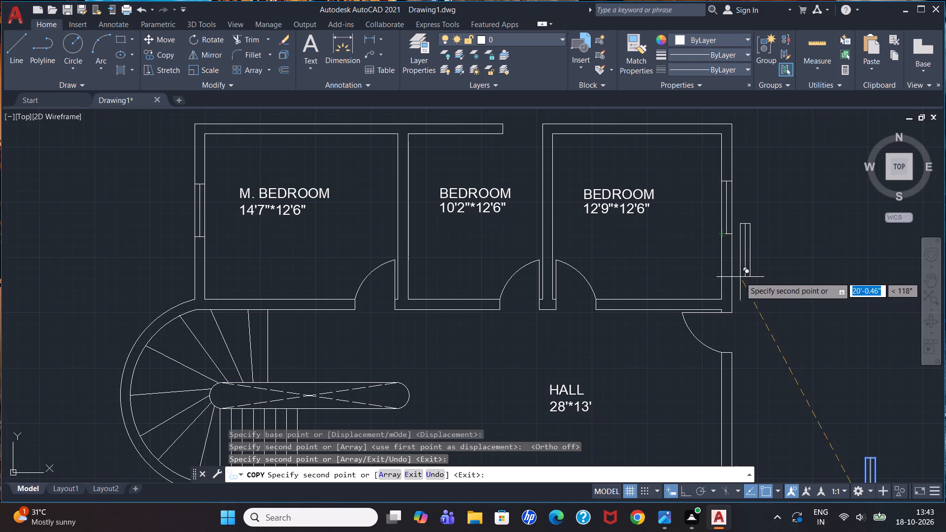
pyautogui.scroll(2, 763, 248)
pyautogui.scroll(-3, 763, 248)
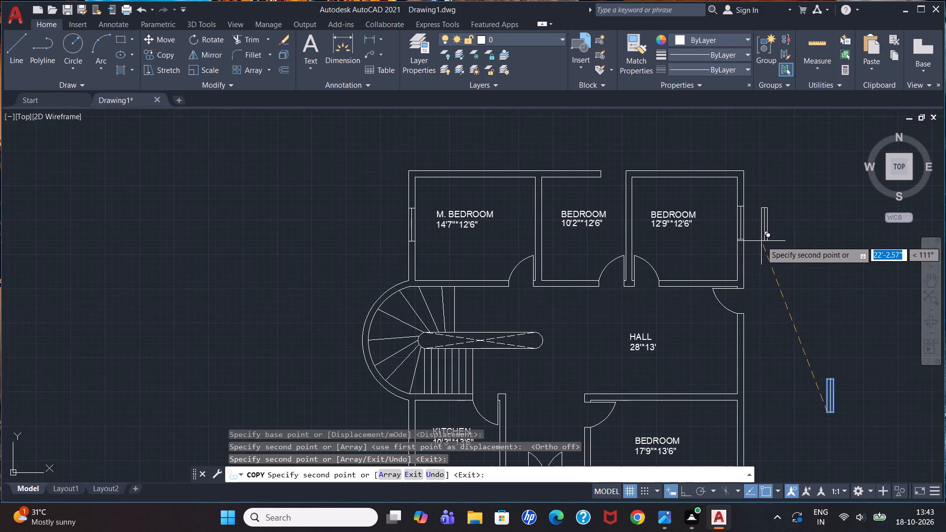
pyautogui.scroll(-2, 734, 242)
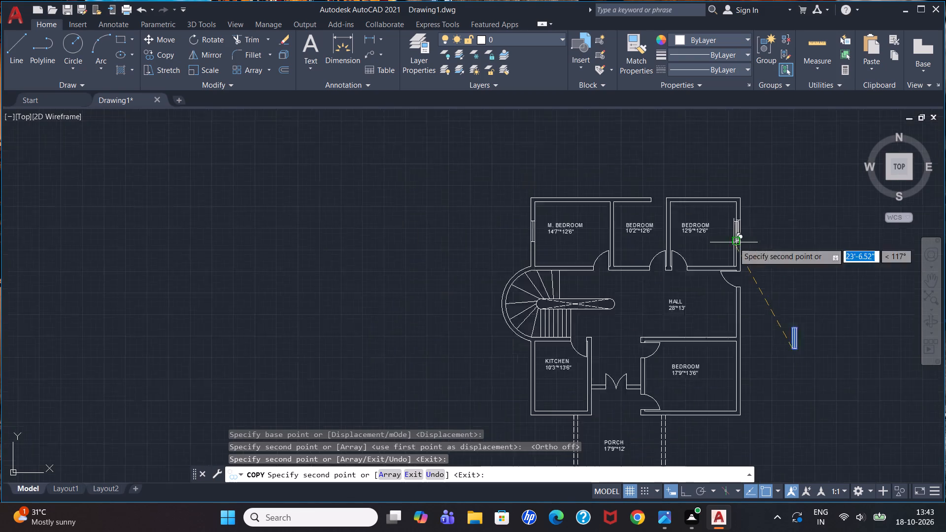
pyautogui.scroll(4, 737, 297)
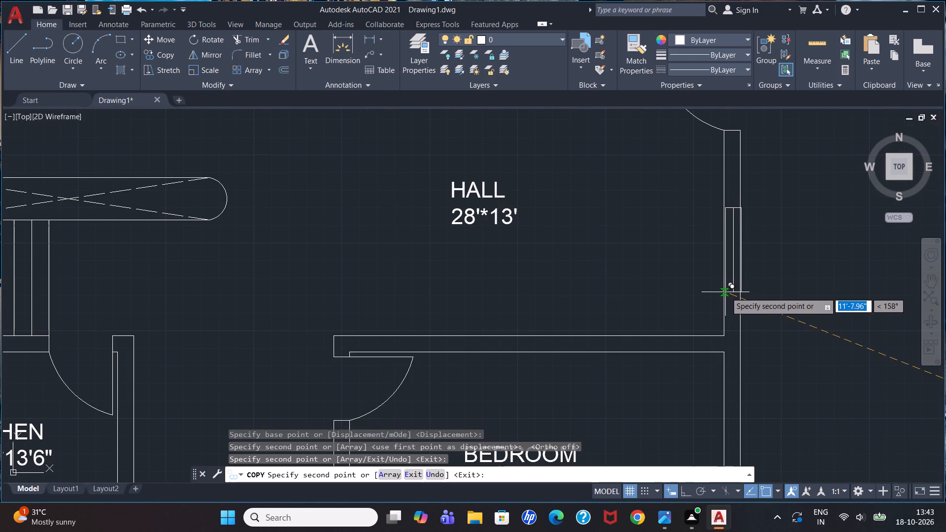
pyautogui.click(724, 283)
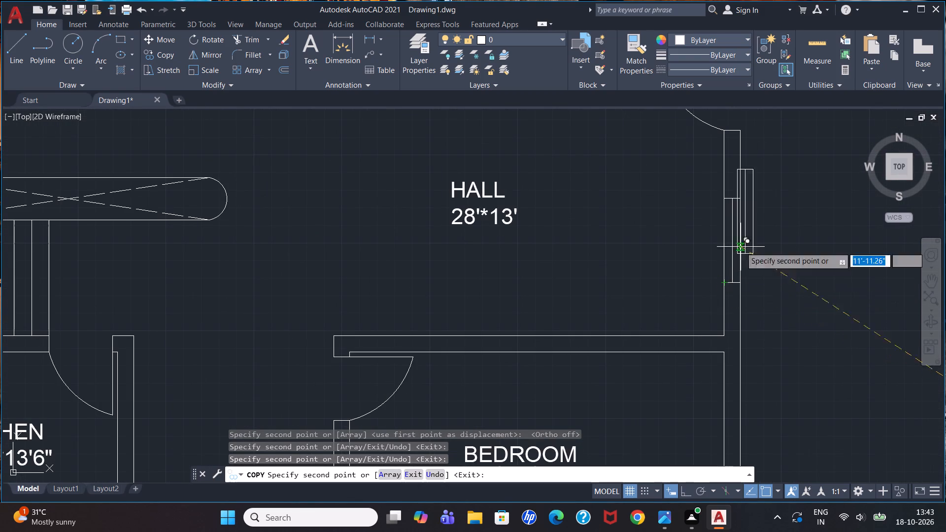
pyautogui.scroll(-2, 664, 329)
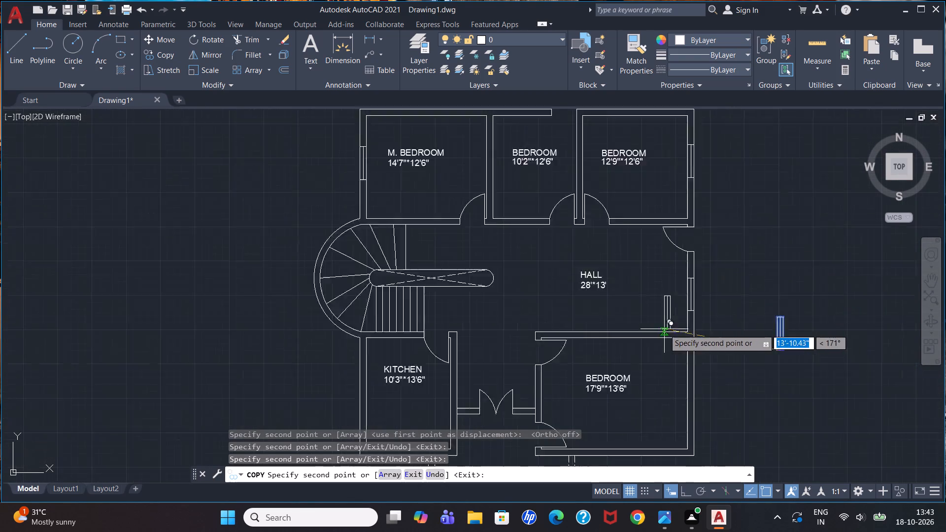
pyautogui.scroll(-1, 664, 329)
pyautogui.scroll(3, 690, 380)
pyautogui.scroll(-1, 641, 319)
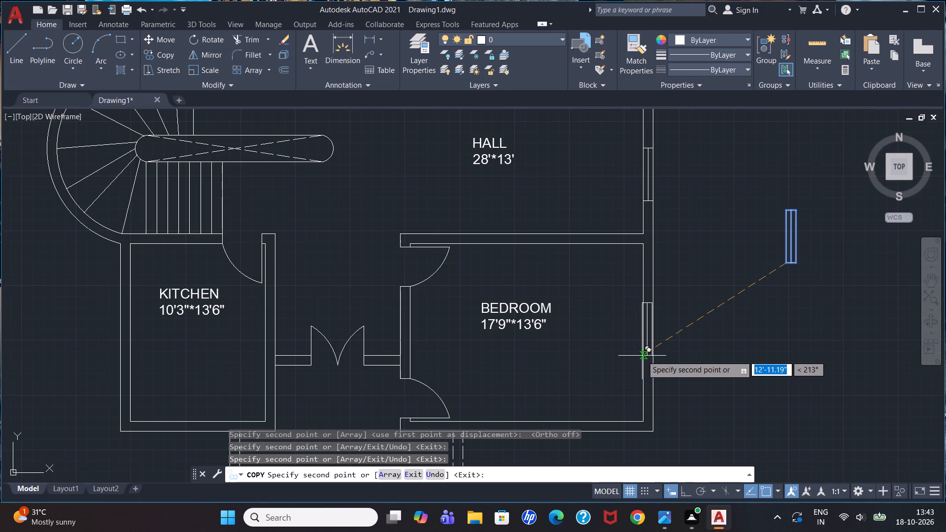
pyautogui.click(642, 361)
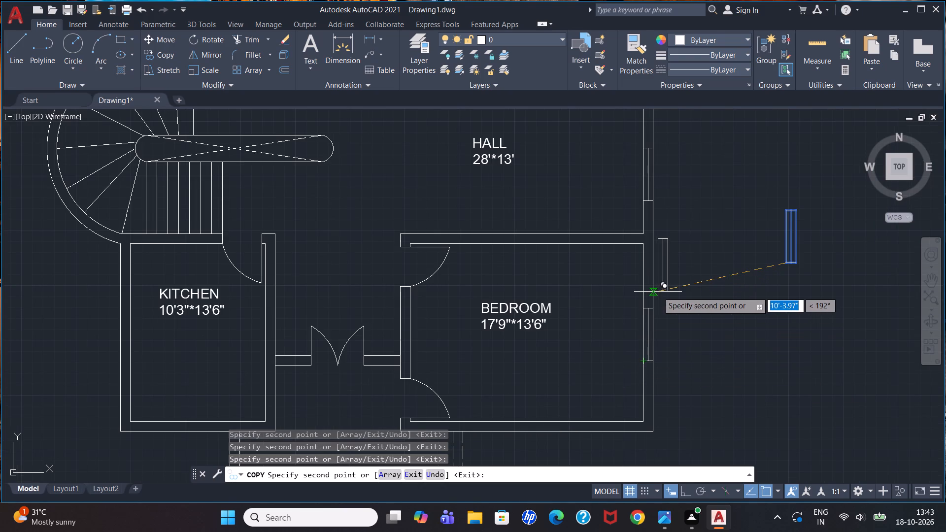
# Place a vertical window copy in the kitchen's west wall, about midway along it, and end the copying.
pyautogui.scroll(-1, 658, 291)
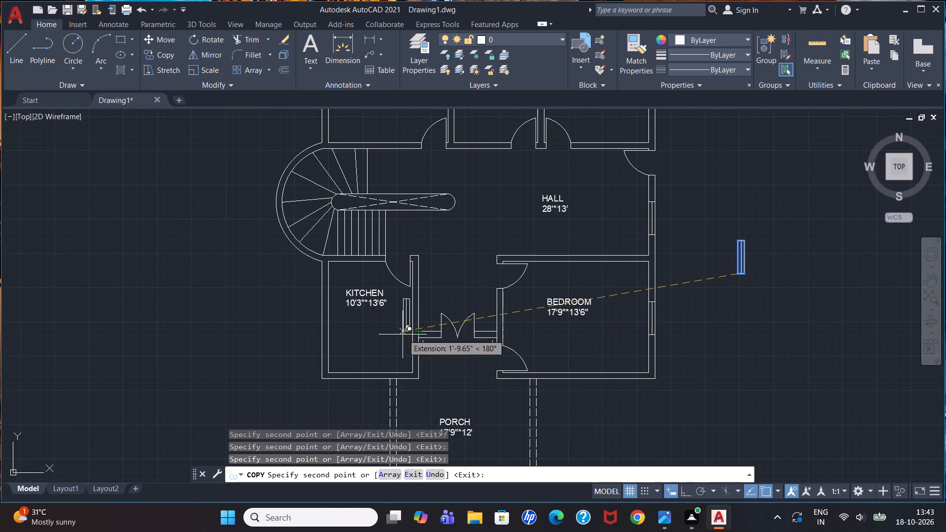
pyautogui.scroll(2, 402, 334)
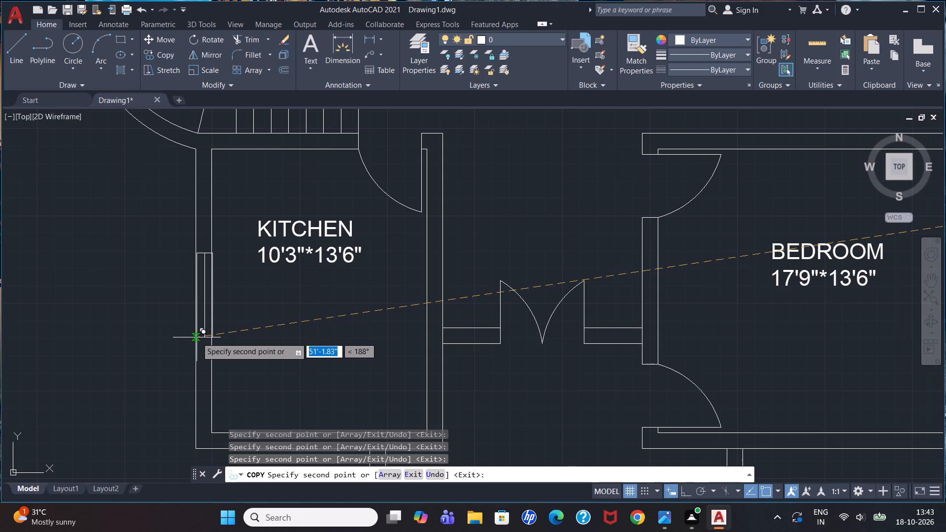
pyautogui.click(197, 337)
pyautogui.scroll(-1, 334, 277)
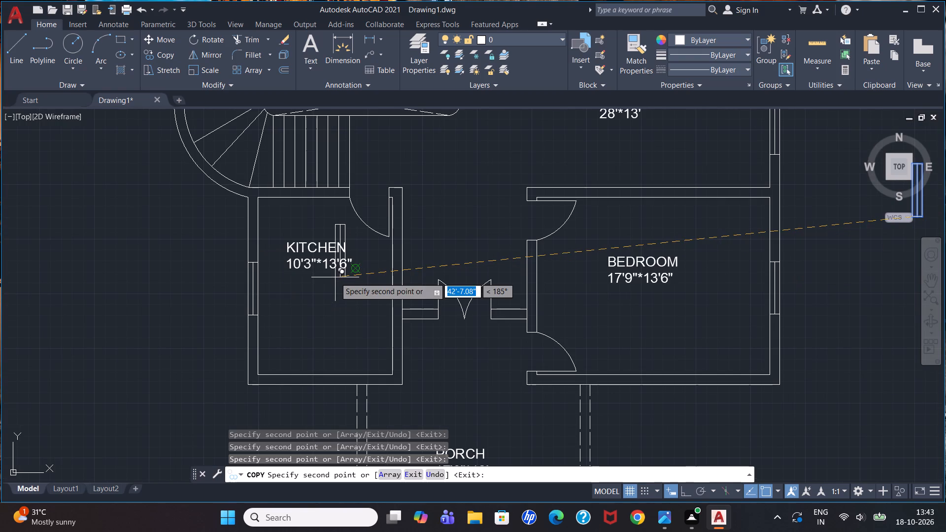
pyautogui.press('Escape')
# Rotate the original window symbol east of the plan 90° about its lower-right corner, with Ortho on, so it lies horizontal.
pyautogui.scroll(-2, 397, 248)
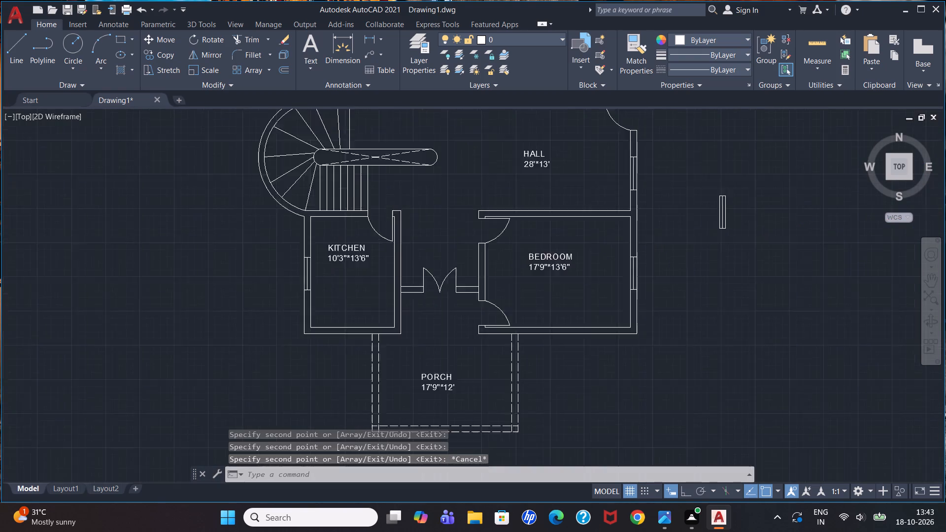
pyautogui.scroll(-1, 397, 248)
pyautogui.moveTo(506, 214); pyautogui.dragTo(515, 222)
pyautogui.click(582, 265)
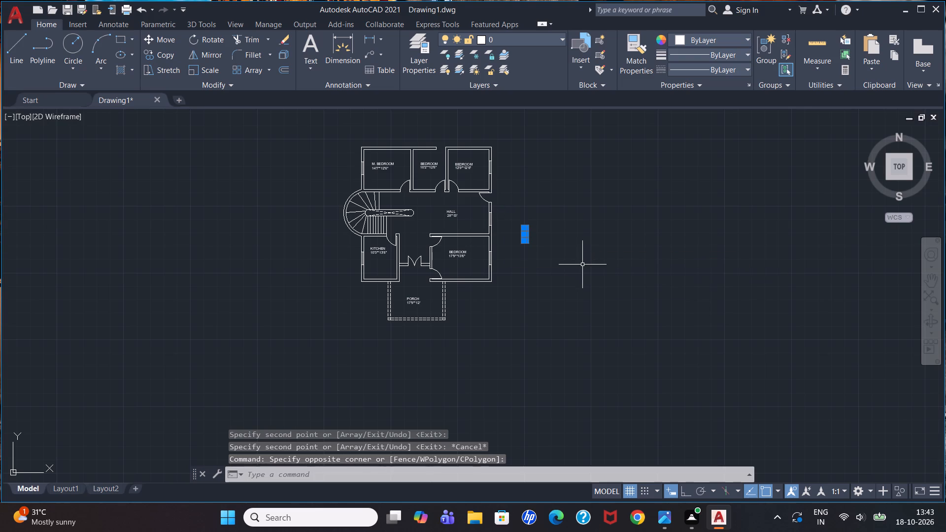
pyautogui.click(684, 492)
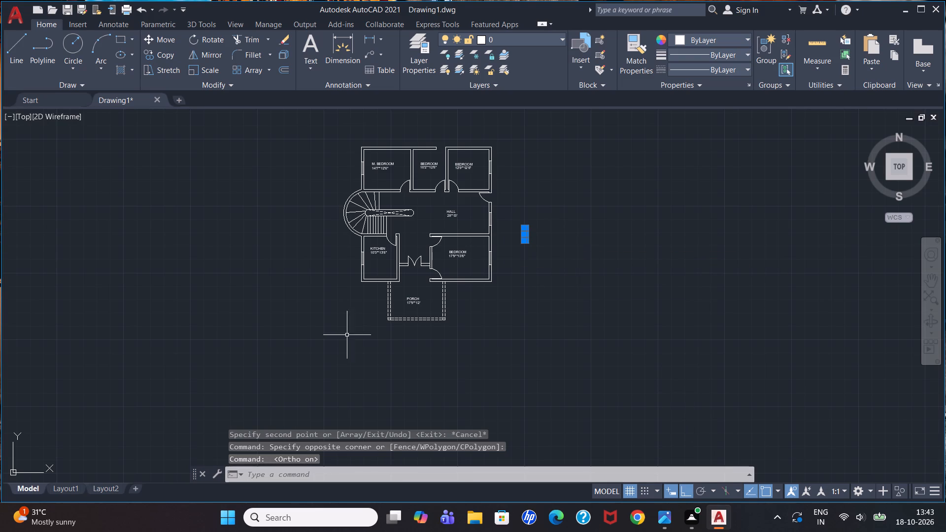
pyautogui.click(197, 36)
pyautogui.scroll(3, 615, 255)
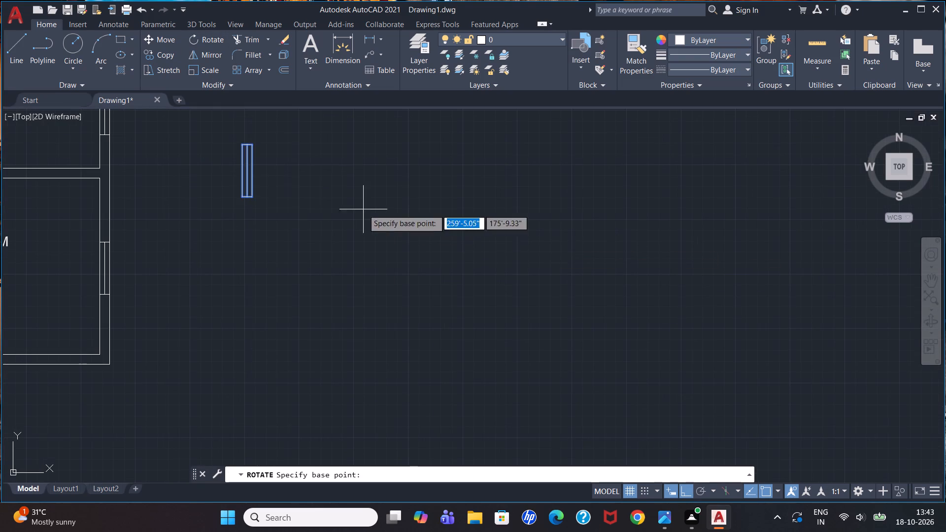
pyautogui.click(253, 200)
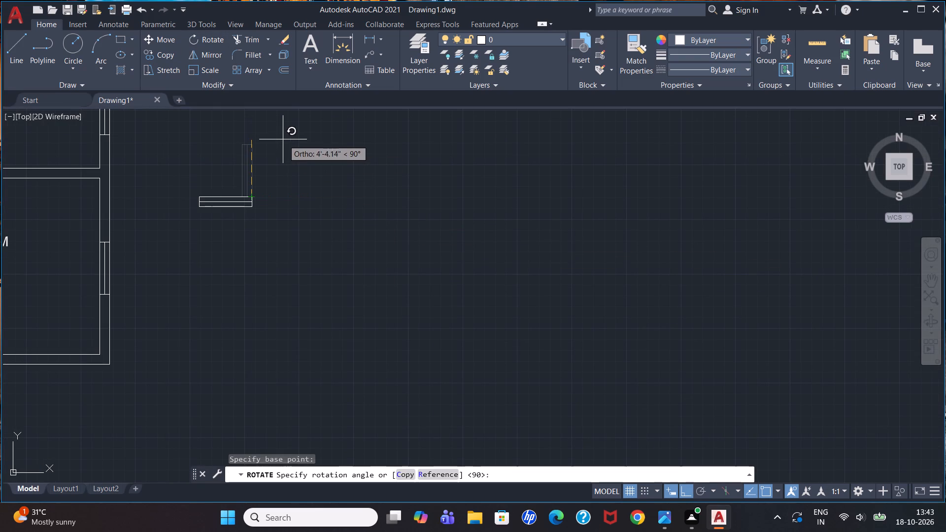
pyautogui.click(283, 139)
pyautogui.press('Escape')
# Copy the horizontal window symbol by its lower-left corner, with Ortho off, into the north wall of each of the three upper bedrooms.
pyautogui.click(176, 179)
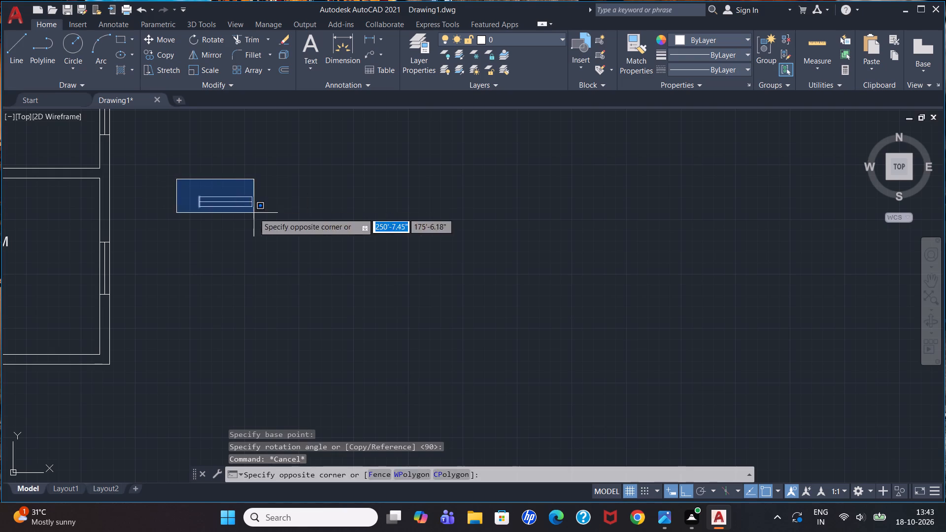
pyautogui.click(255, 213)
pyautogui.write('CO')
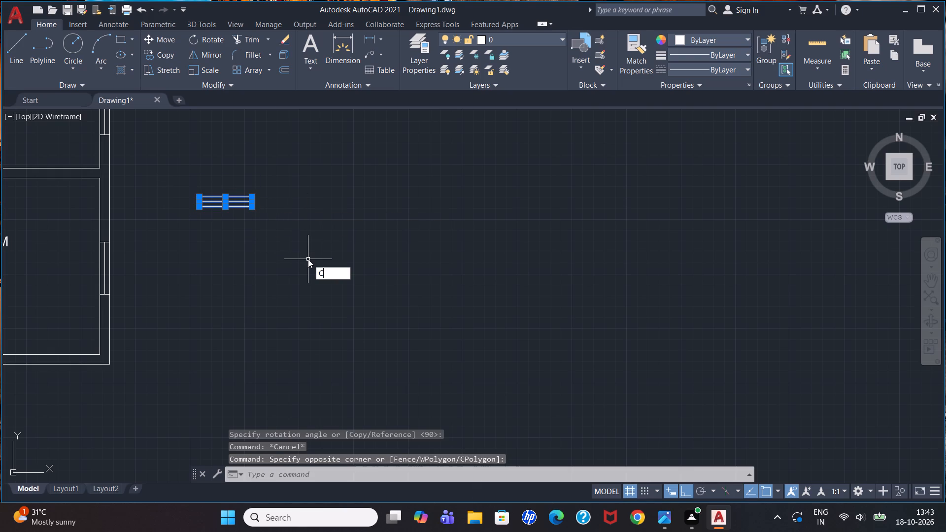
pyautogui.press('Return')
pyautogui.click(202, 208)
pyautogui.scroll(-1, 240, 254)
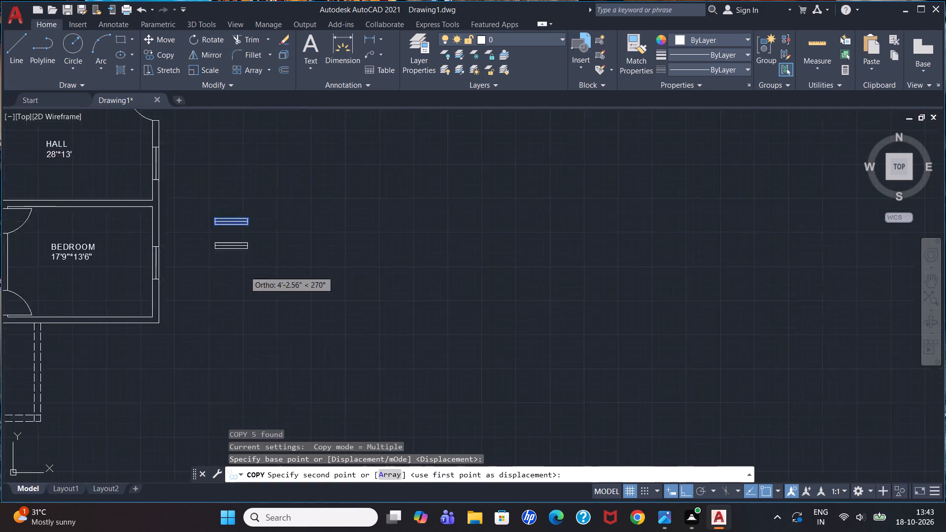
pyautogui.scroll(-2, 246, 276)
pyautogui.click(685, 492)
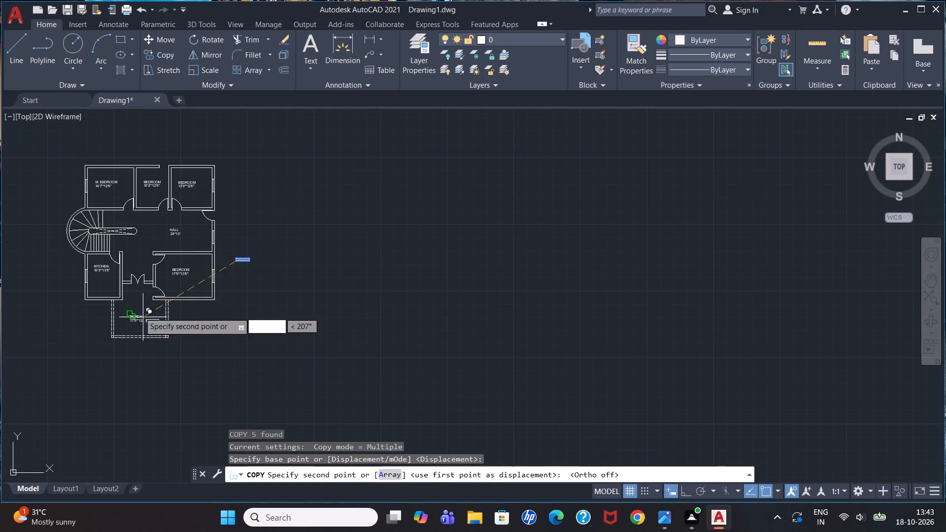
pyautogui.scroll(3, 100, 185)
pyautogui.scroll(-2, 100, 184)
pyautogui.scroll(2, 97, 153)
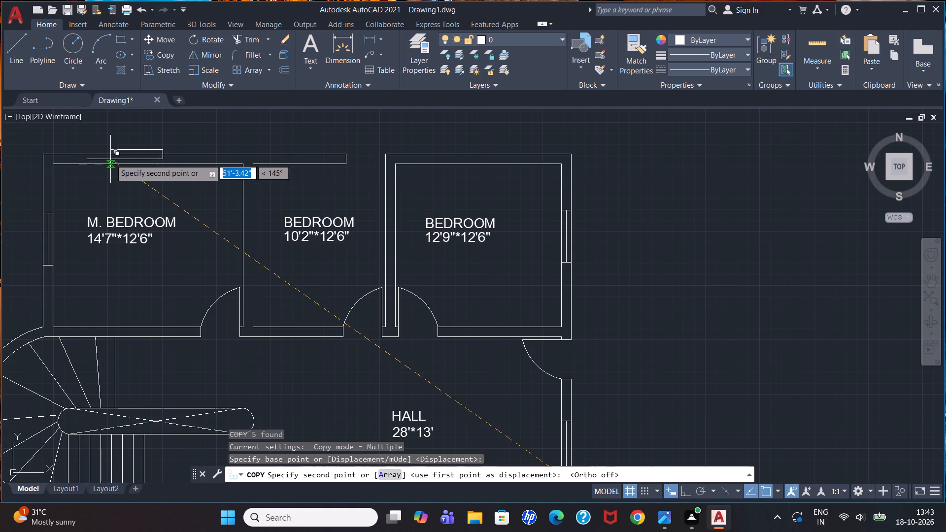
pyautogui.click(110, 163)
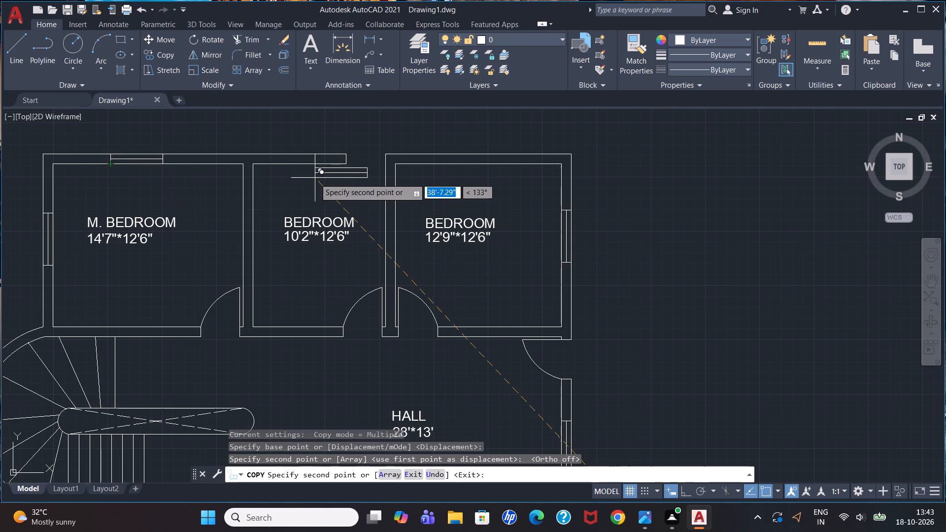
pyautogui.click(279, 164)
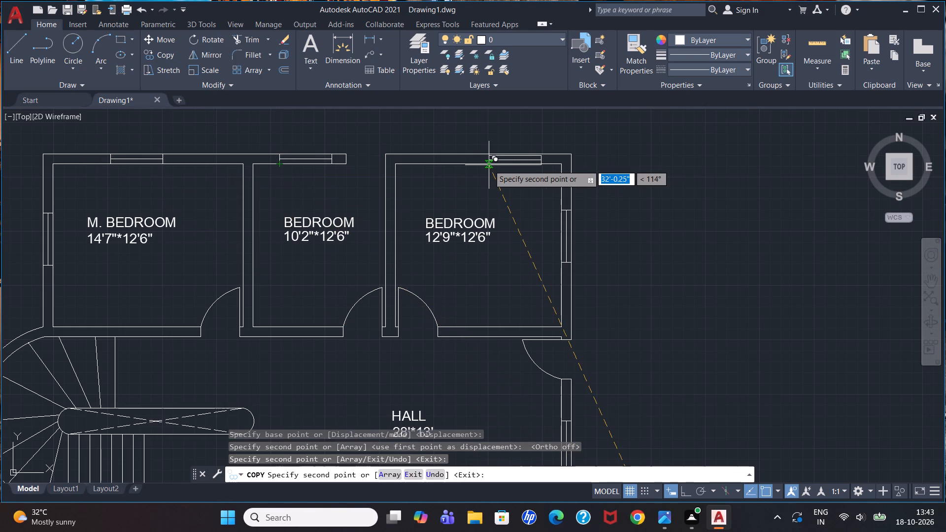
pyautogui.click(452, 165)
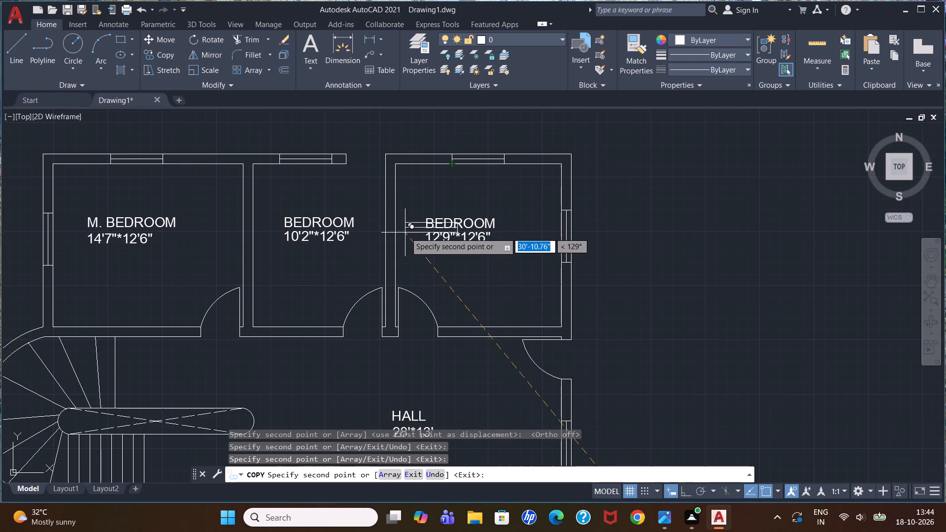
# Place horizontal window copies in the south walls of the kitchen and the 17'9"*13'6" bedroom, and end the copying.
pyautogui.scroll(-1, 411, 220)
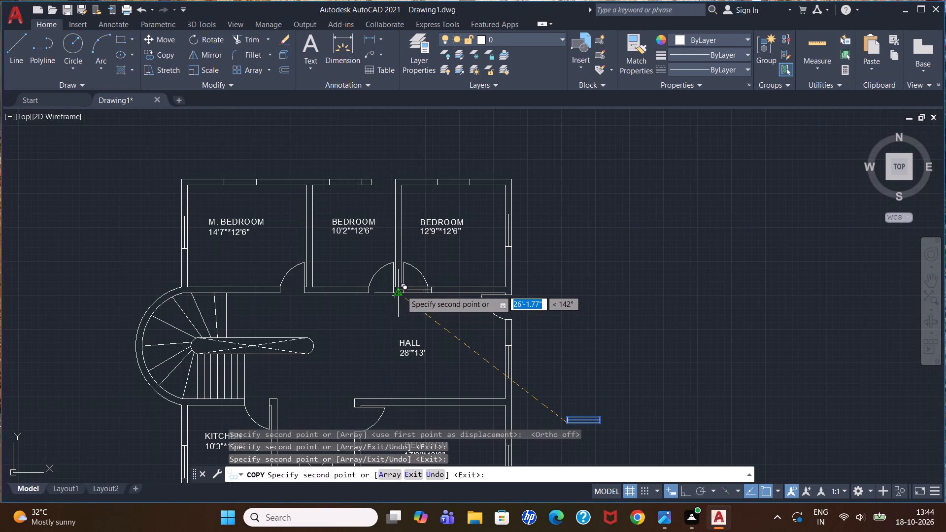
pyautogui.scroll(-3, 401, 290)
pyautogui.scroll(4, 372, 383)
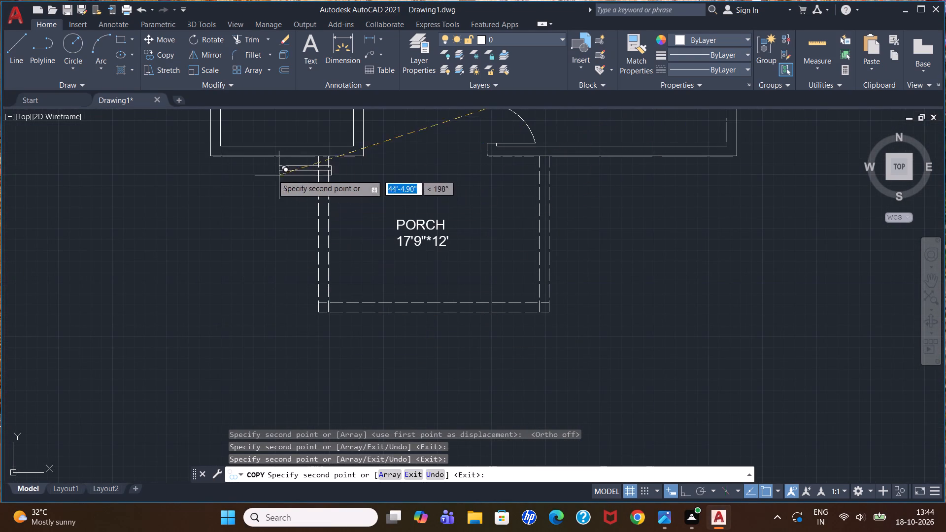
pyautogui.click(254, 156)
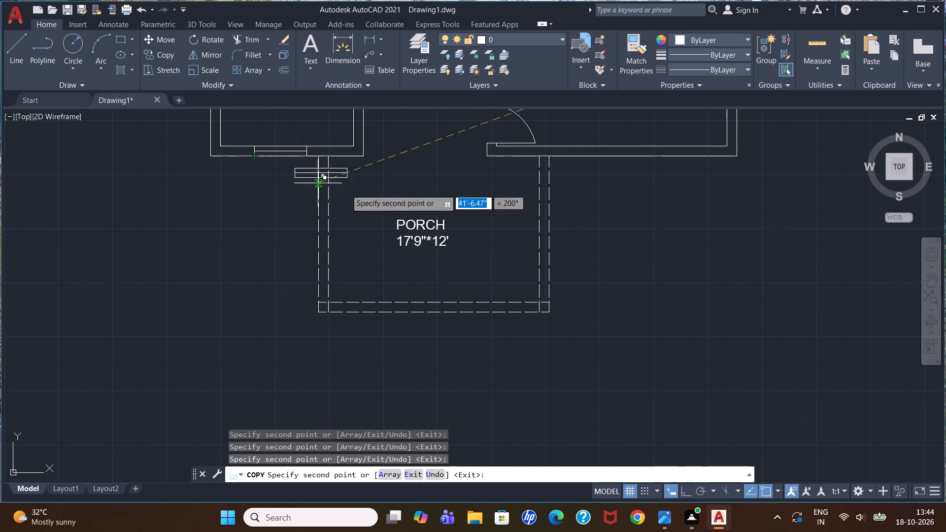
pyautogui.click(606, 155)
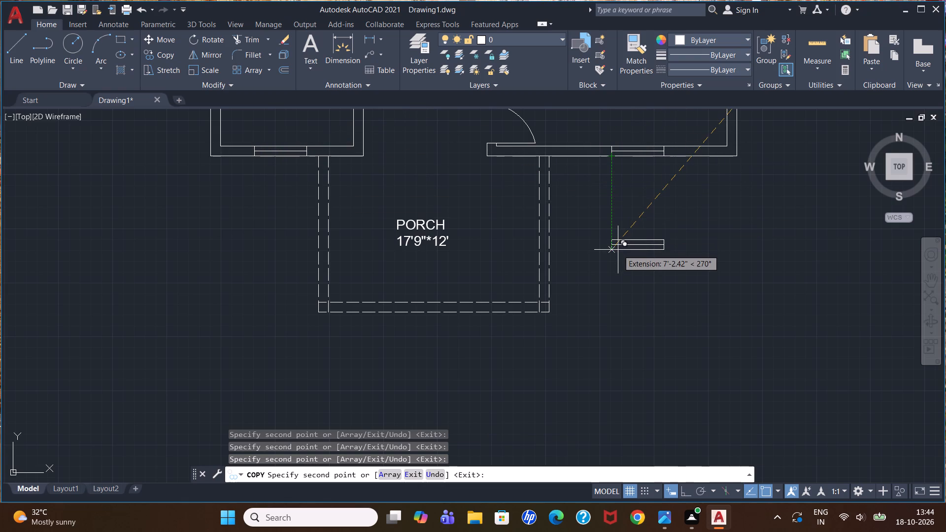
pyautogui.press('Escape')
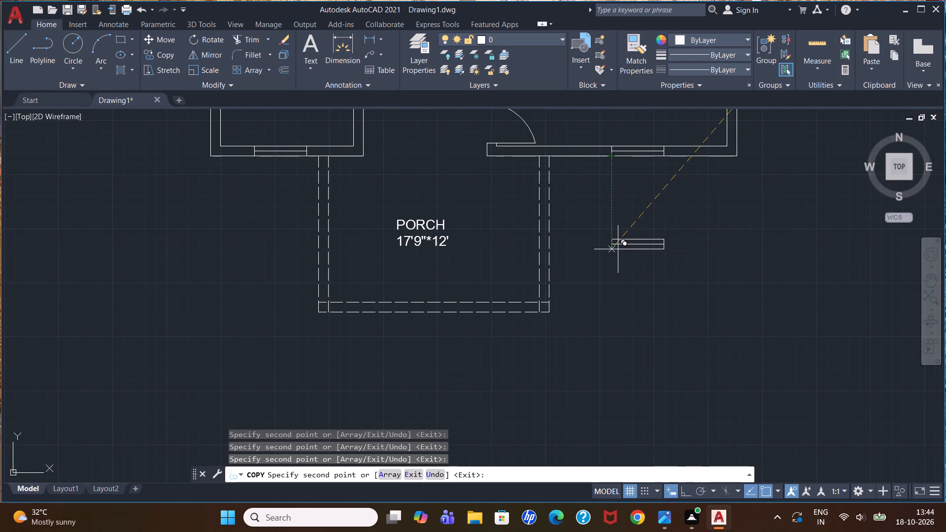
# Add a linear dimension for the plan's overall width between the north wall's outer corners, placed just north of the wall.
pyautogui.scroll(-3, 618, 249)
pyautogui.scroll(-1, 623, 169)
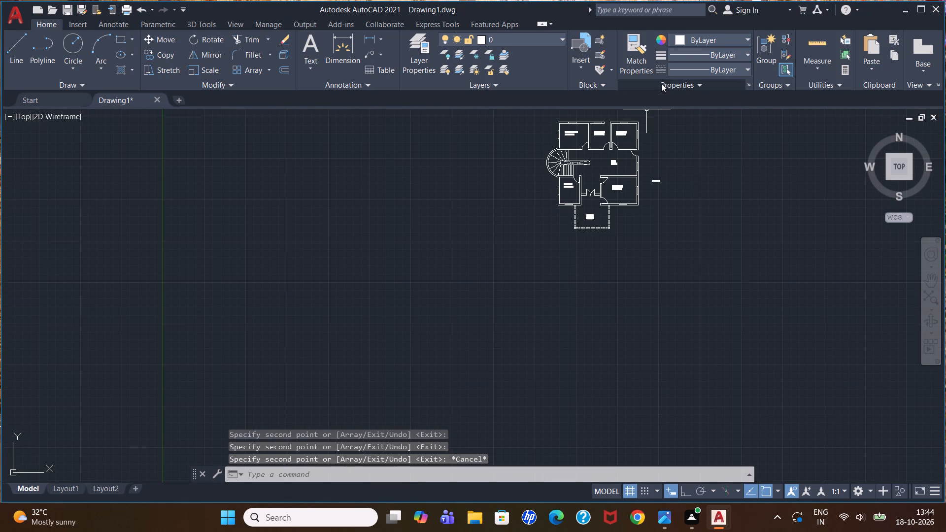
pyautogui.scroll(2, 645, 118)
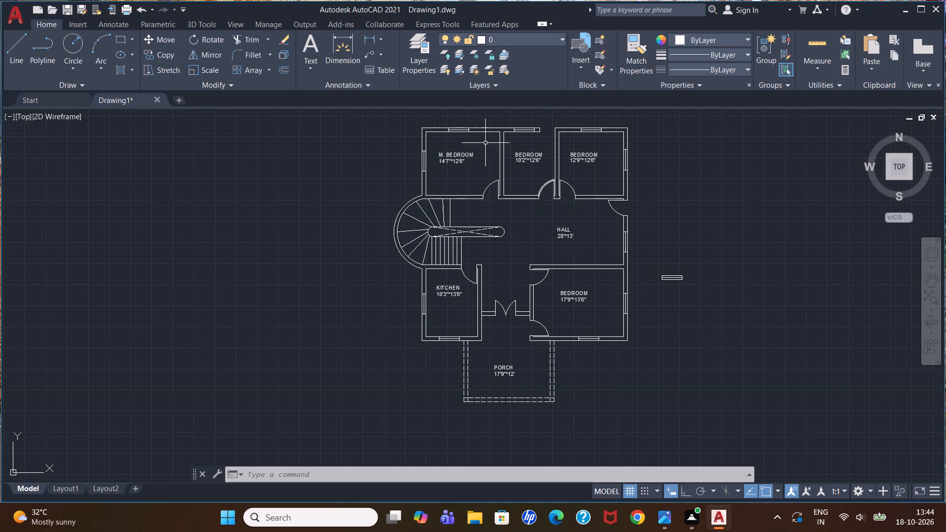
pyautogui.scroll(2, 519, 119)
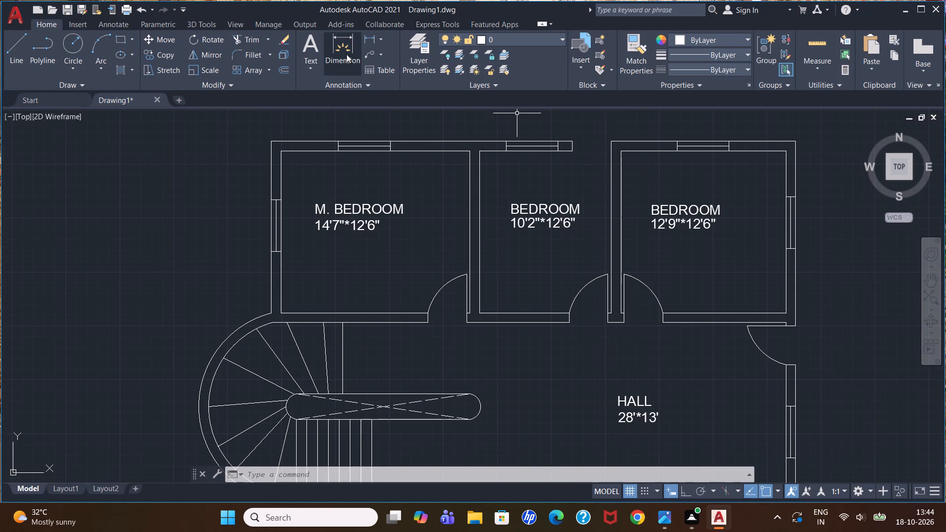
pyautogui.click(371, 35)
pyautogui.click(271, 136)
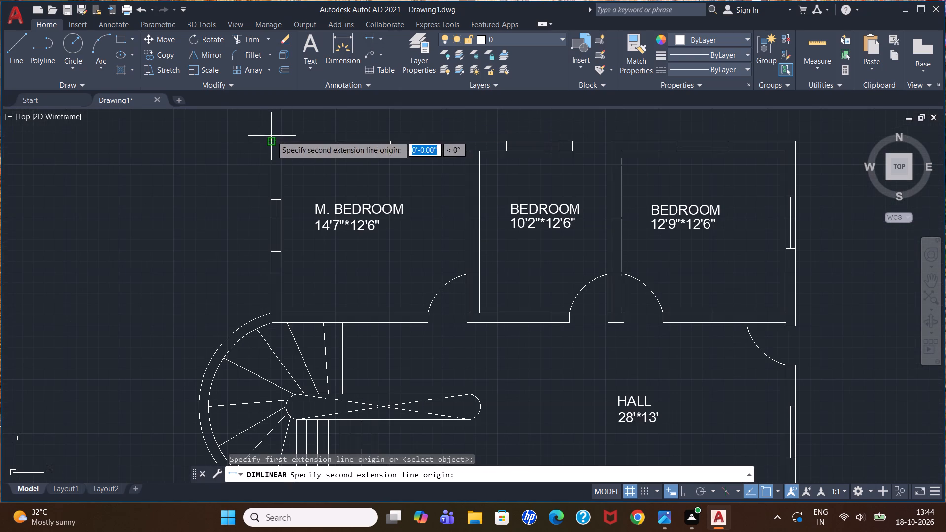
pyautogui.click(799, 141)
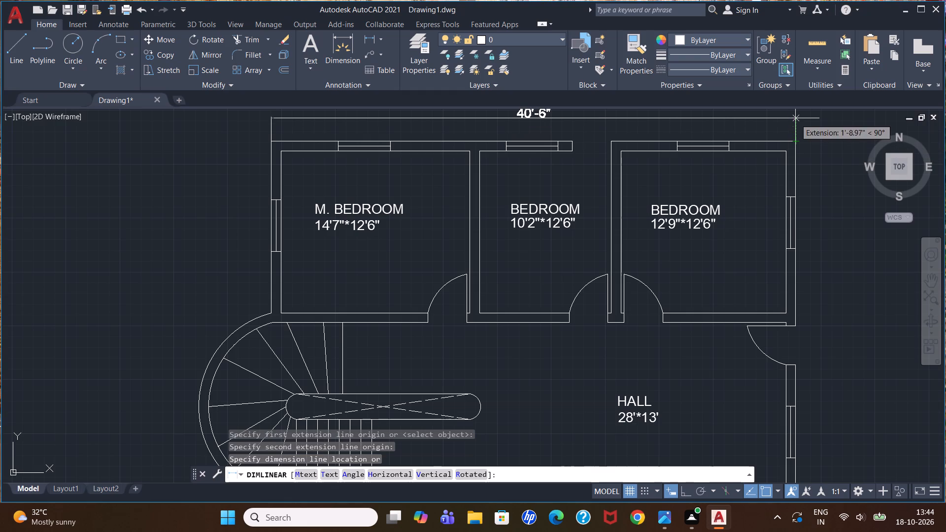
pyautogui.click(805, 109)
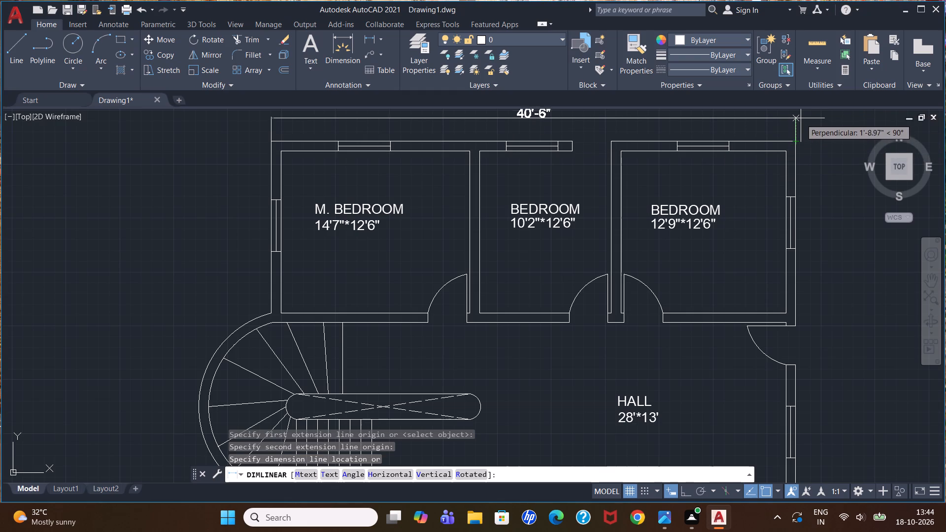
pyautogui.click(801, 116)
# Add a vertical linear dimension along the east side, from the northeast to the southeast outer corner, placed just outside the wall.
pyautogui.click(370, 36)
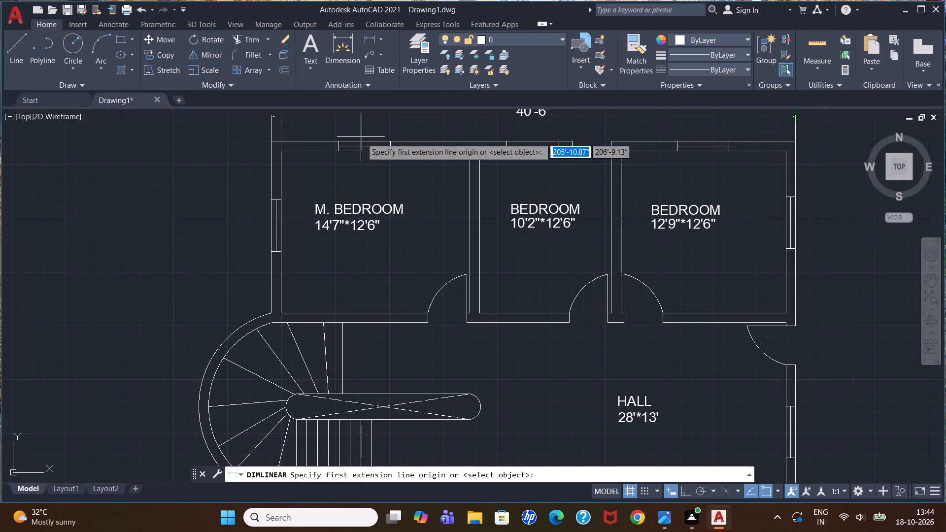
pyautogui.scroll(-2, 415, 169)
pyautogui.scroll(2, 551, 172)
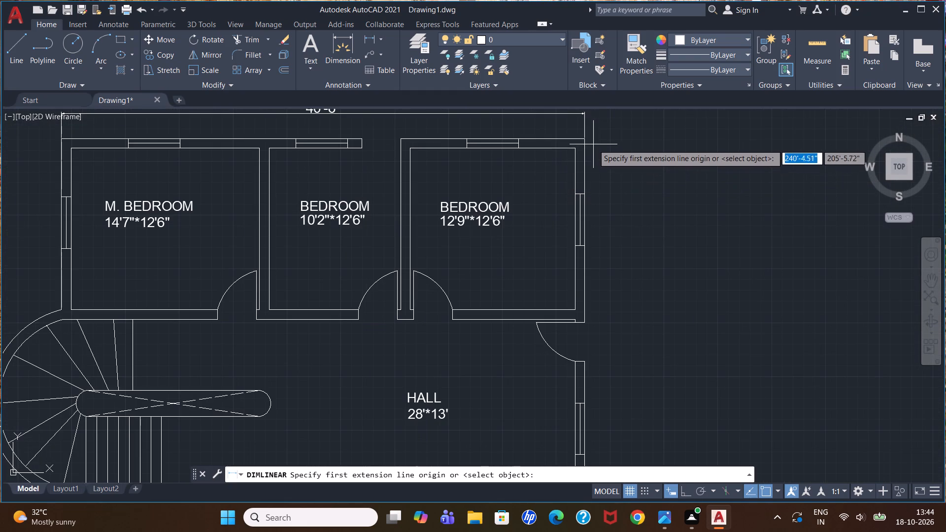
pyautogui.click(587, 140)
pyautogui.scroll(-3, 640, 202)
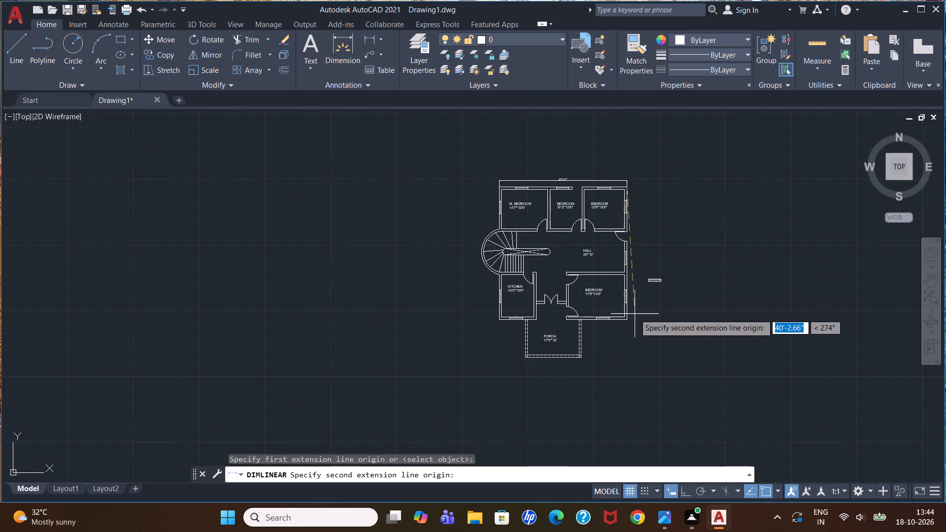
pyautogui.scroll(4, 635, 314)
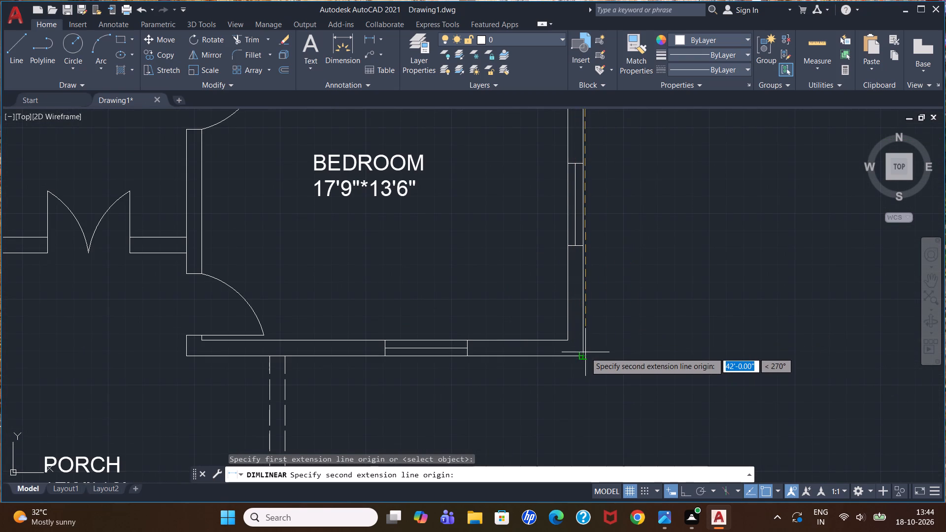
pyautogui.click(584, 353)
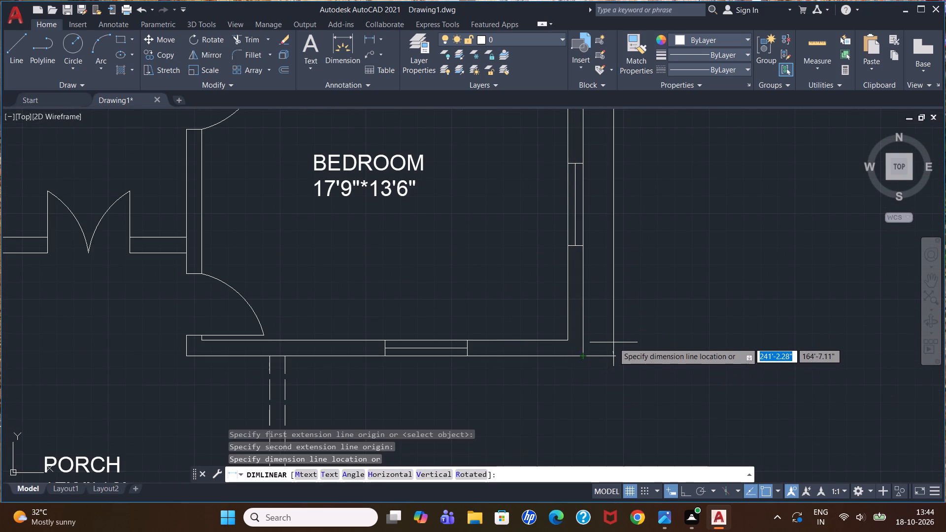
pyautogui.click(616, 342)
# Delete the leftover original window symbol lying east of the plan.
pyautogui.scroll(-3, 635, 282)
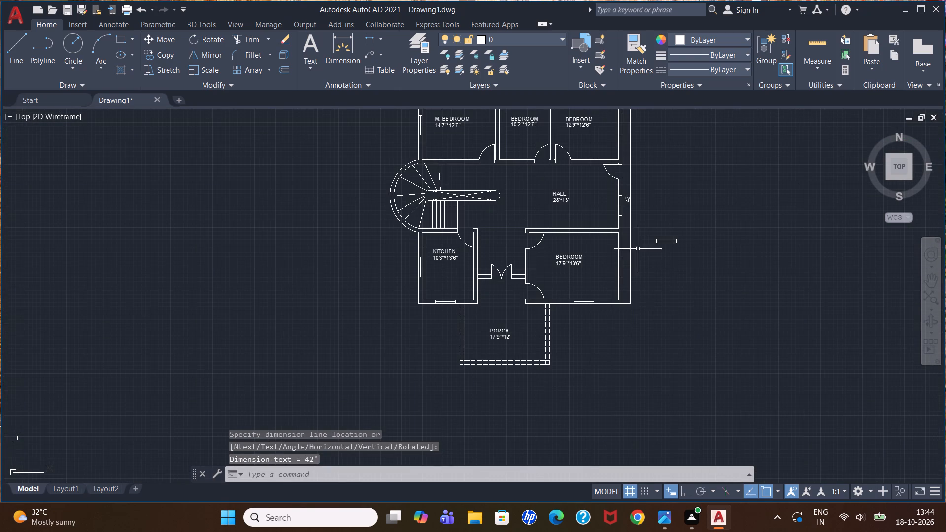
pyautogui.scroll(1, 633, 222)
pyautogui.scroll(-1, 627, 204)
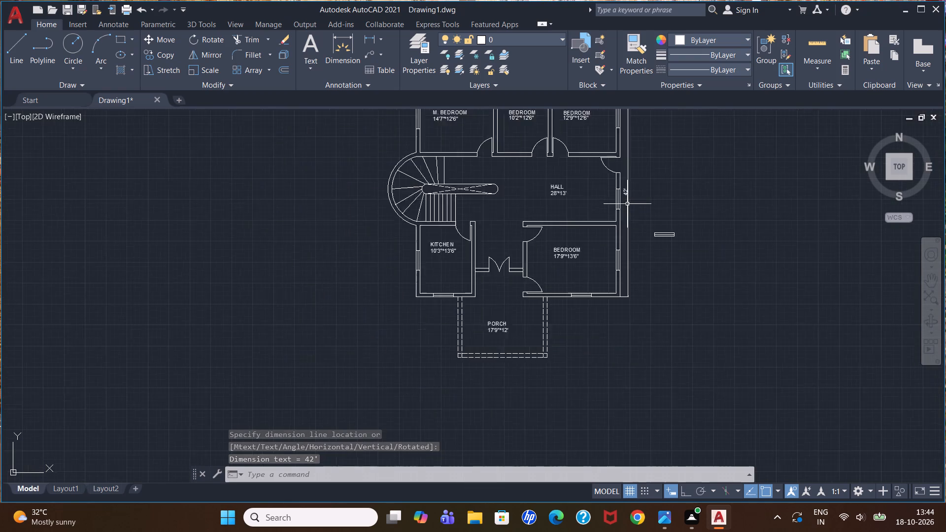
pyautogui.scroll(-1, 627, 204)
pyautogui.click(639, 206)
pyautogui.click(669, 249)
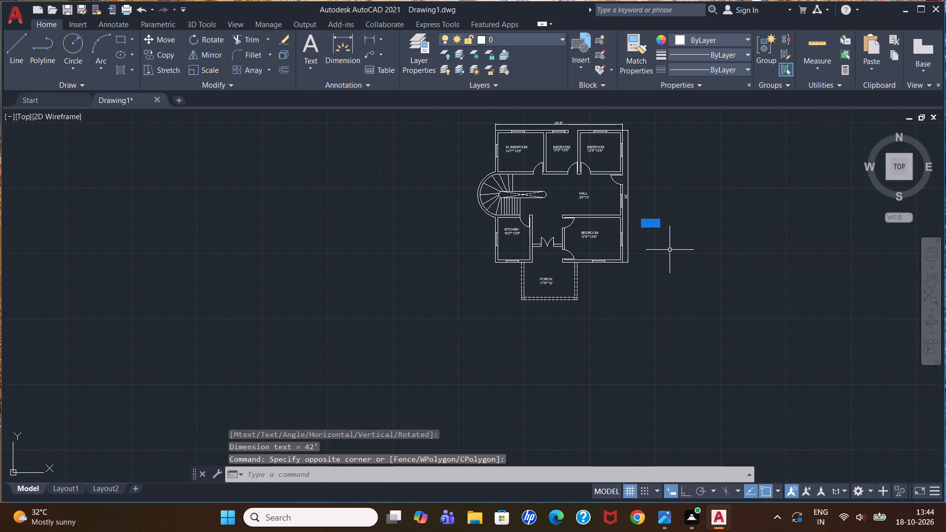
pyautogui.press('Delete')
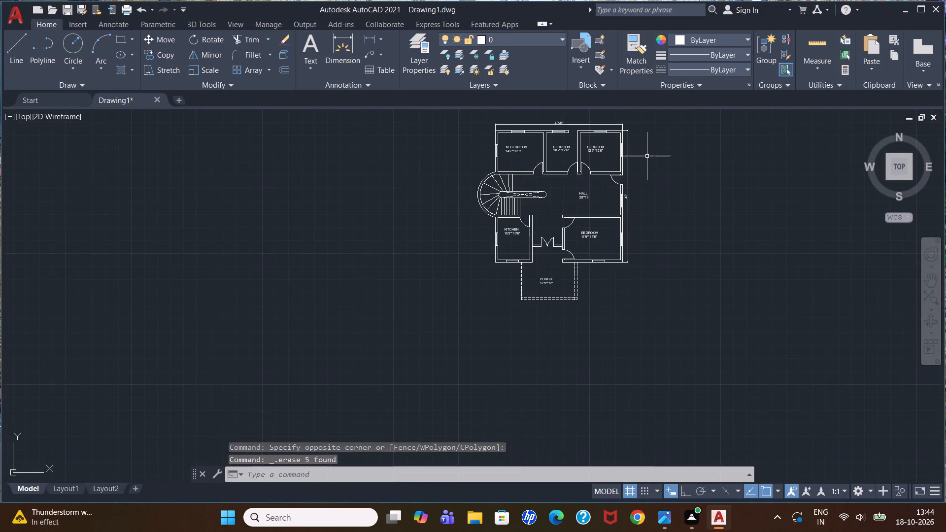
# Start a Hatch with the SOLID pattern in colour 0,0,0 and fill the wall sections around the M. Bedroom, including the connected stair wall.
pyautogui.write('HAT')
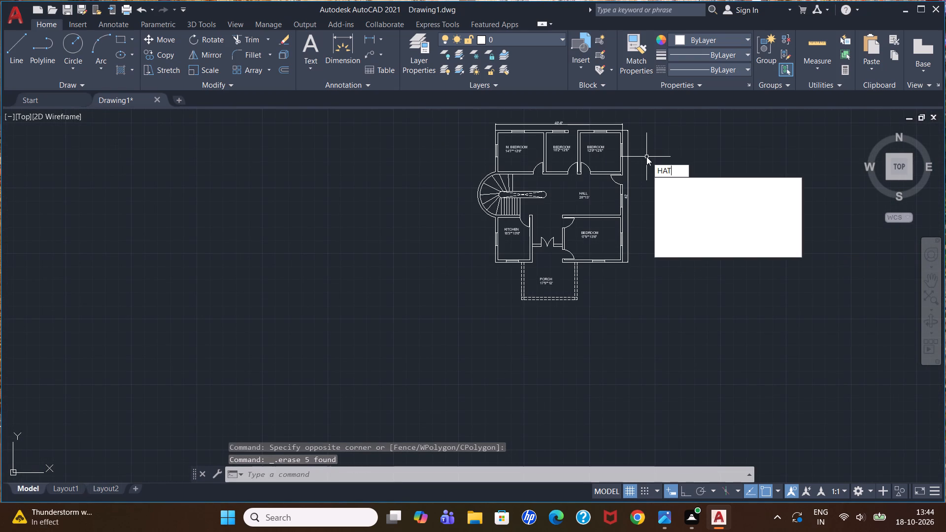
pyautogui.press('Return')
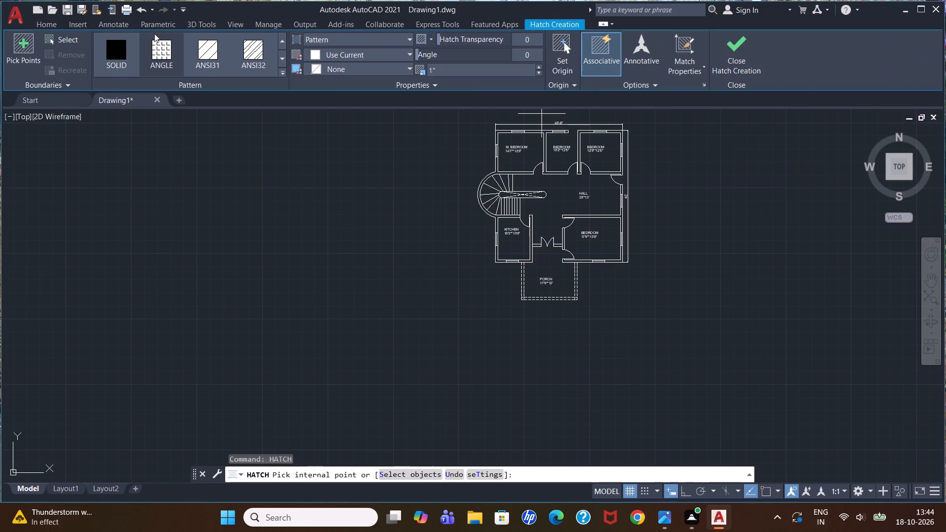
pyautogui.click(127, 58)
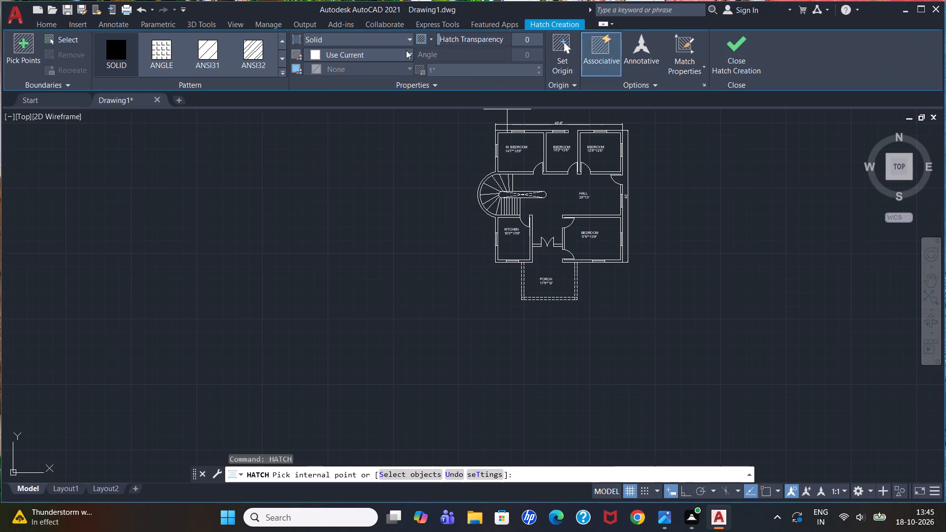
pyautogui.click(406, 48)
pyautogui.click(314, 117)
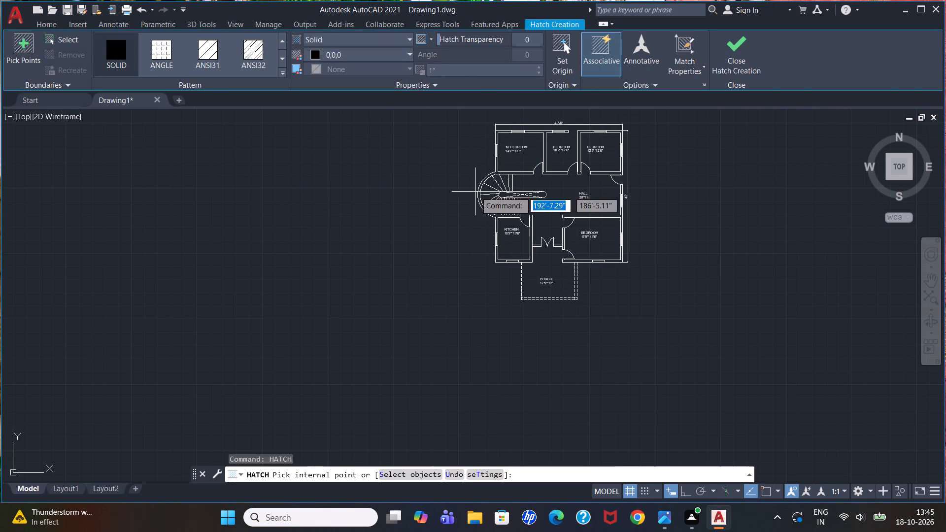
pyautogui.scroll(3, 538, 143)
pyautogui.scroll(-4, 538, 142)
pyautogui.scroll(4, 549, 118)
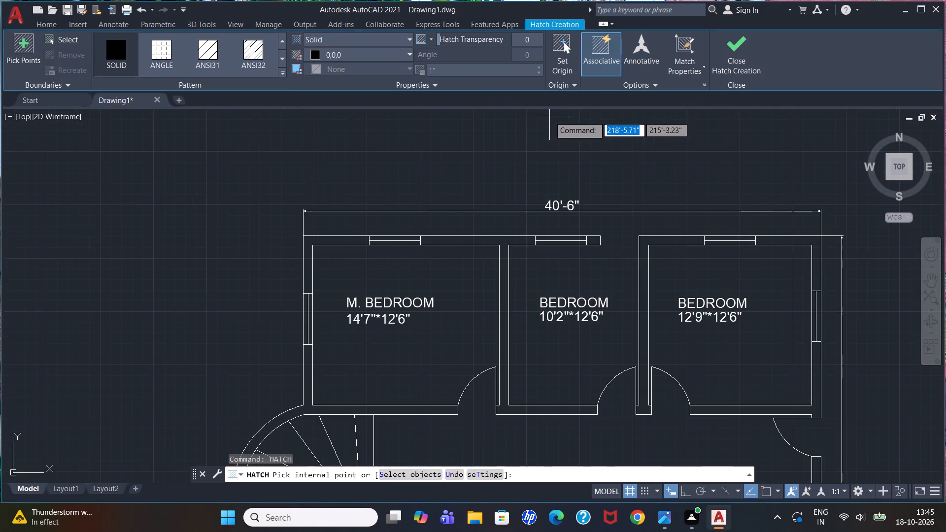
pyautogui.click(490, 235)
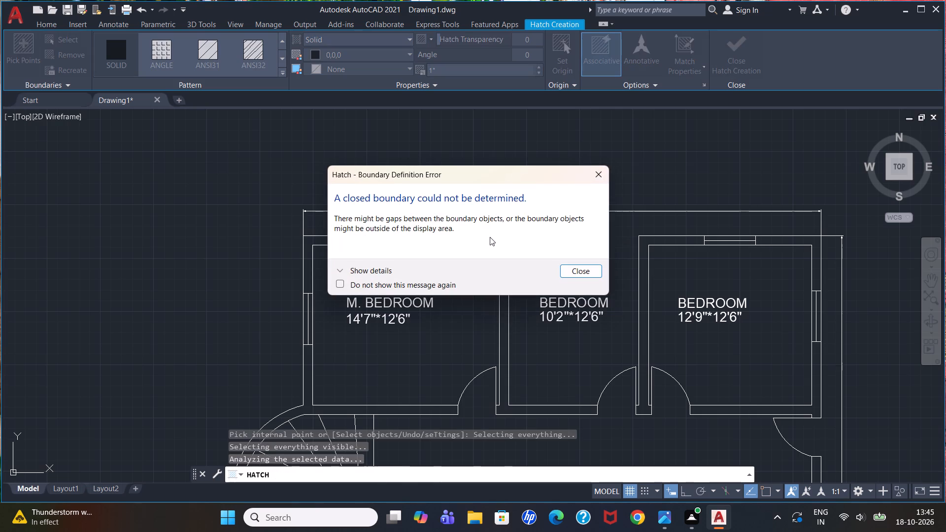
pyautogui.click(597, 171)
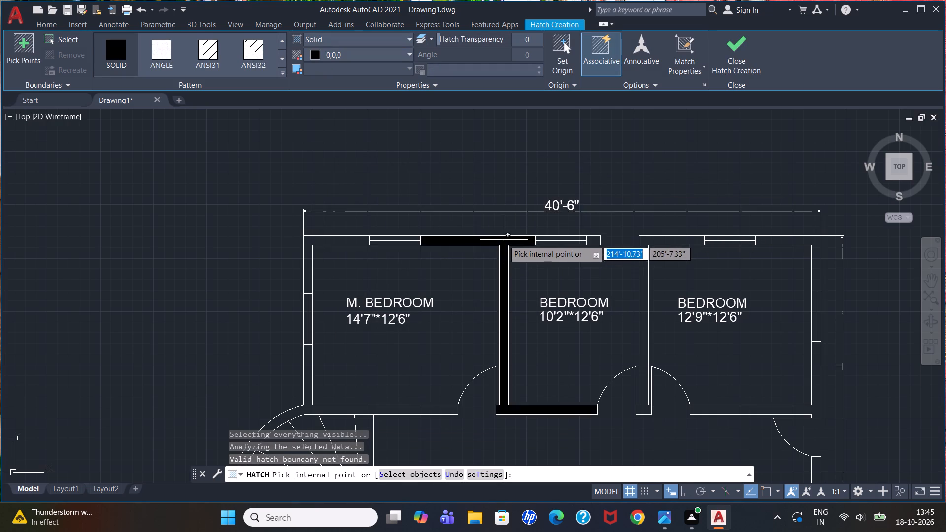
pyautogui.click(504, 239)
pyautogui.click(343, 241)
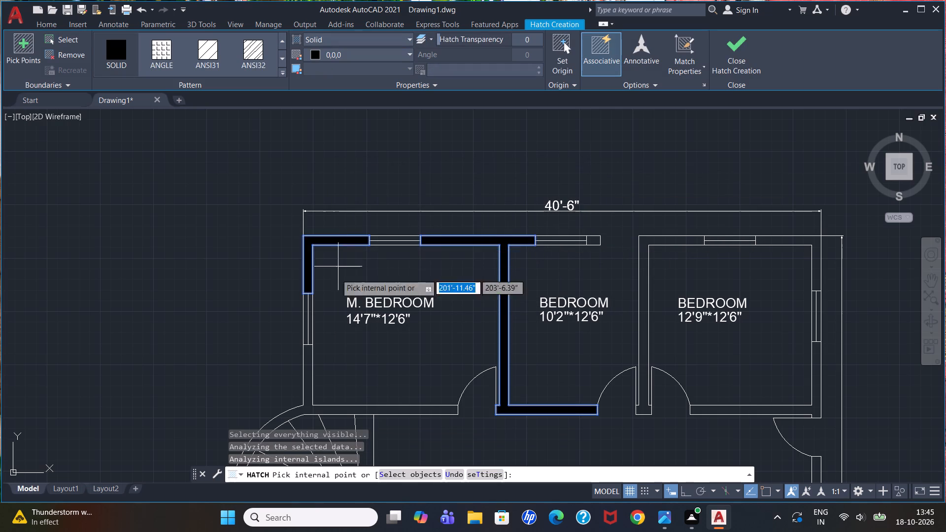
pyautogui.click(310, 379)
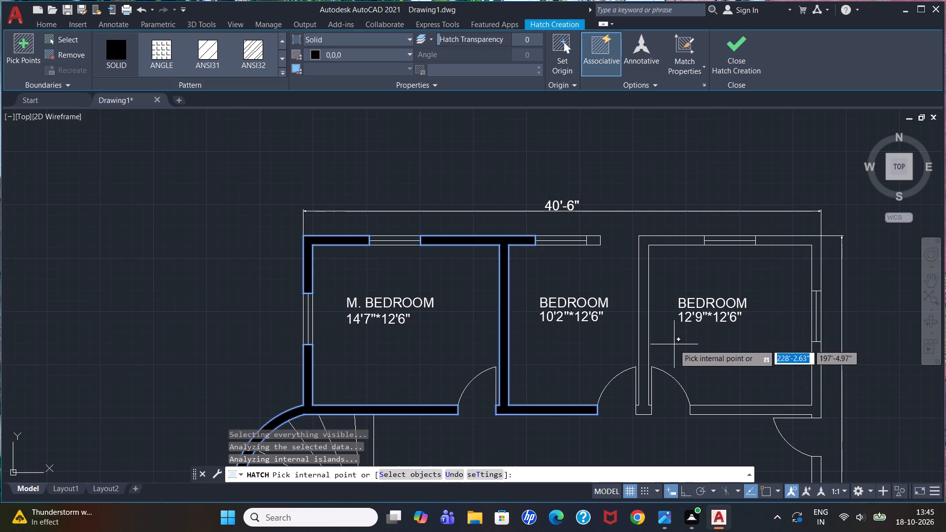
# Fill the wall sections around the 12'9"*12'6" bedroom with the solid hatch: west wall, northeast corner and southeast corner.
pyautogui.click(645, 318)
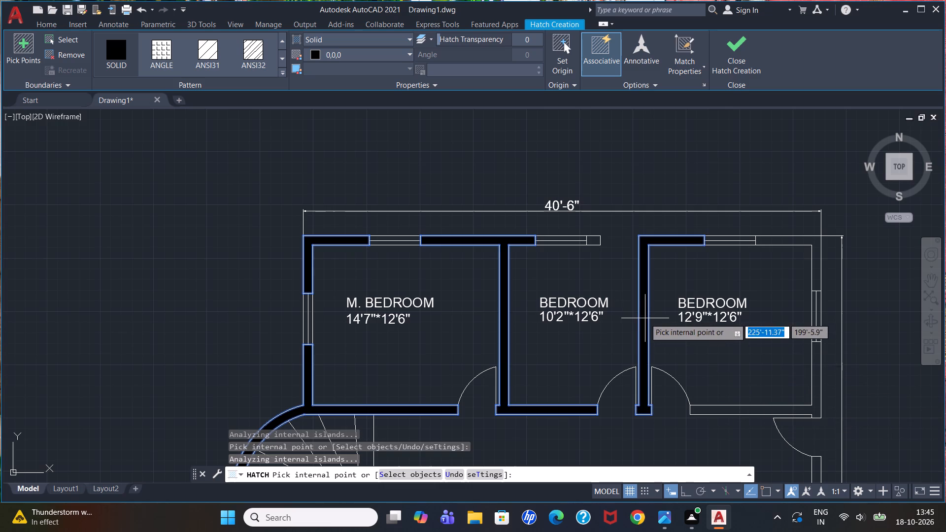
pyautogui.click(798, 239)
pyautogui.scroll(-2, 739, 199)
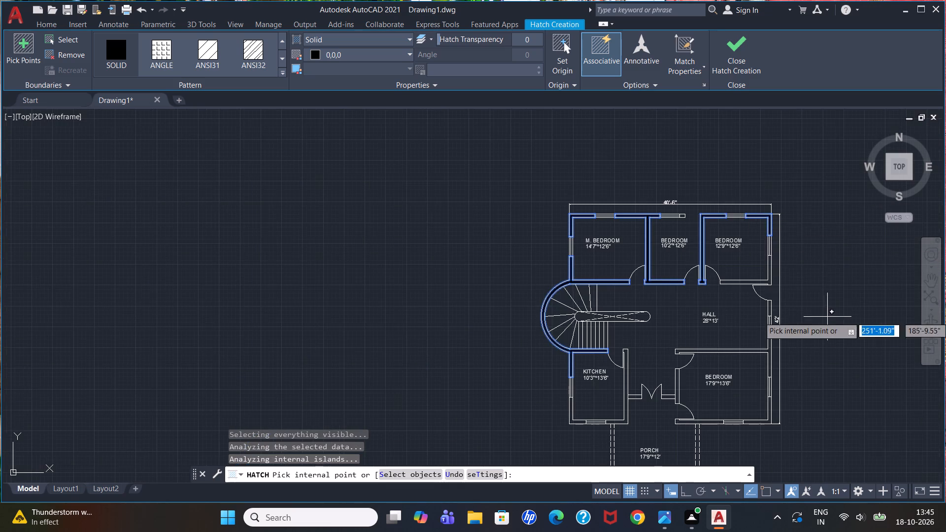
pyautogui.scroll(3, 807, 286)
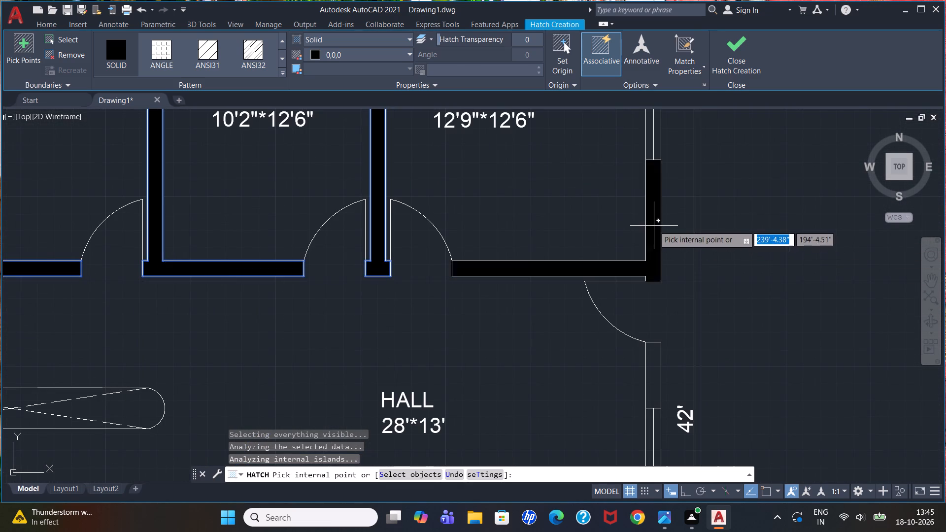
pyautogui.click(654, 225)
# Fill the hall's east wall sections, the connected wall between the hall and 17'9"*13'6" bedroom, and the kitchen's east wall and southwest corner with the solid hatch.
pyautogui.scroll(-2, 419, 266)
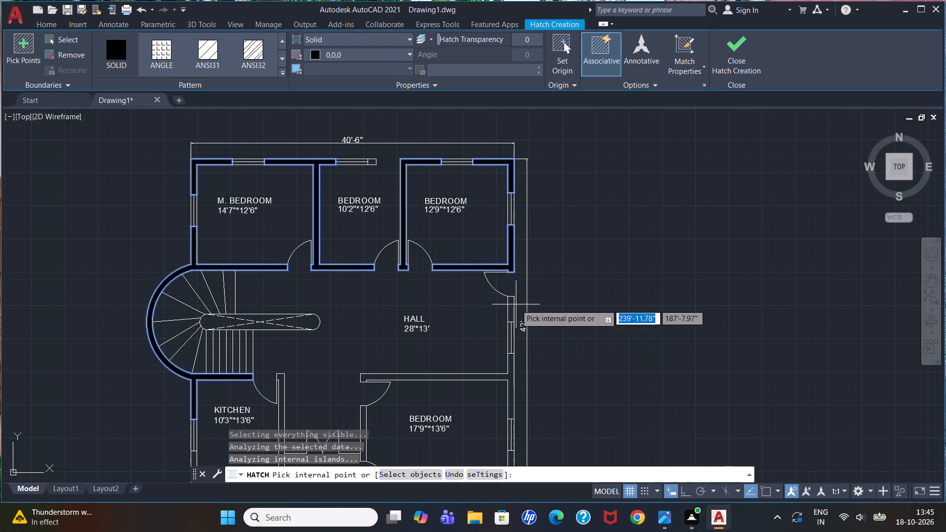
pyautogui.click(510, 315)
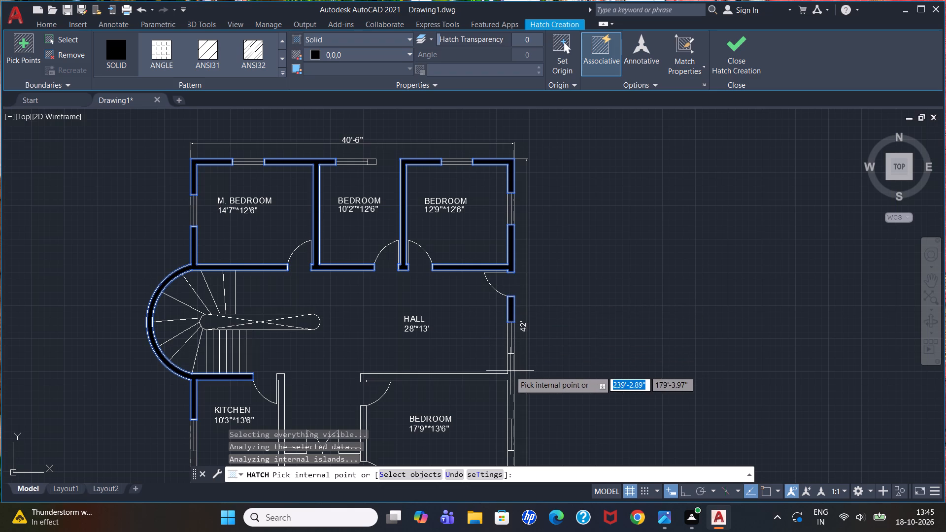
pyautogui.click(509, 371)
pyautogui.scroll(-1, 445, 306)
pyautogui.scroll(3, 355, 384)
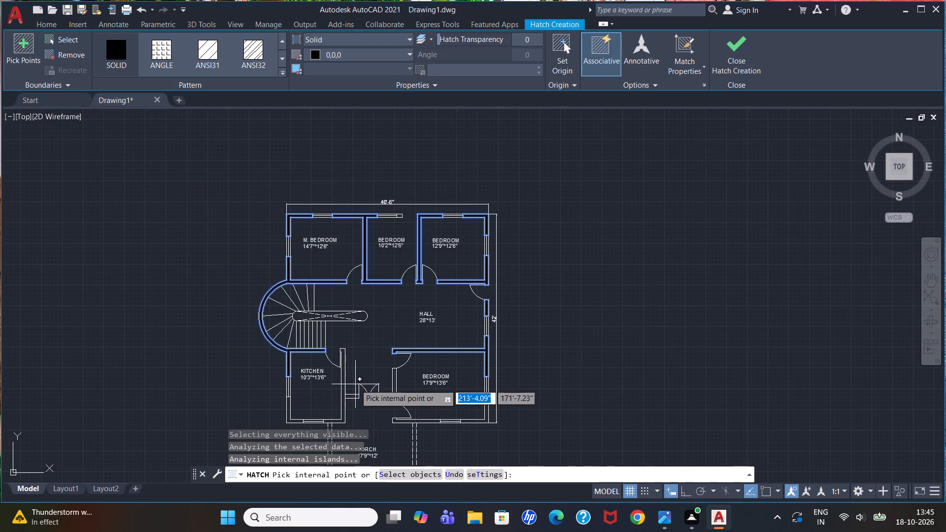
pyautogui.click(324, 373)
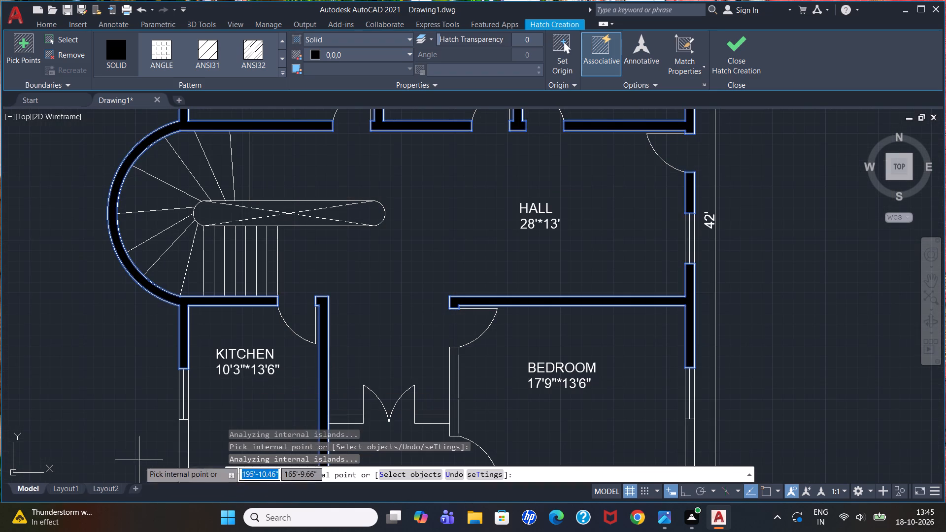
pyautogui.click(182, 441)
# Fill the 17'9"*13'6" bedroom's west wall, south wall section and southeast corner with the solid hatch.
pyautogui.scroll(-2, 375, 253)
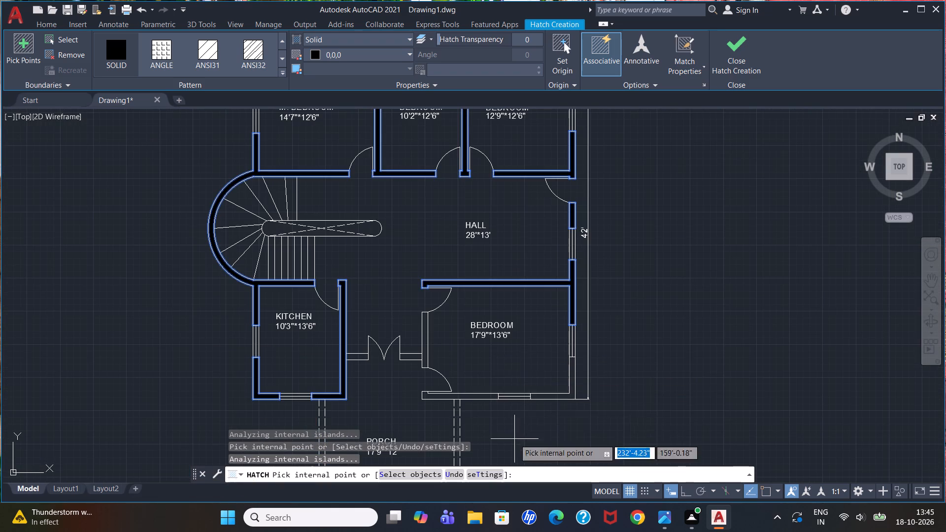
pyautogui.click(425, 342)
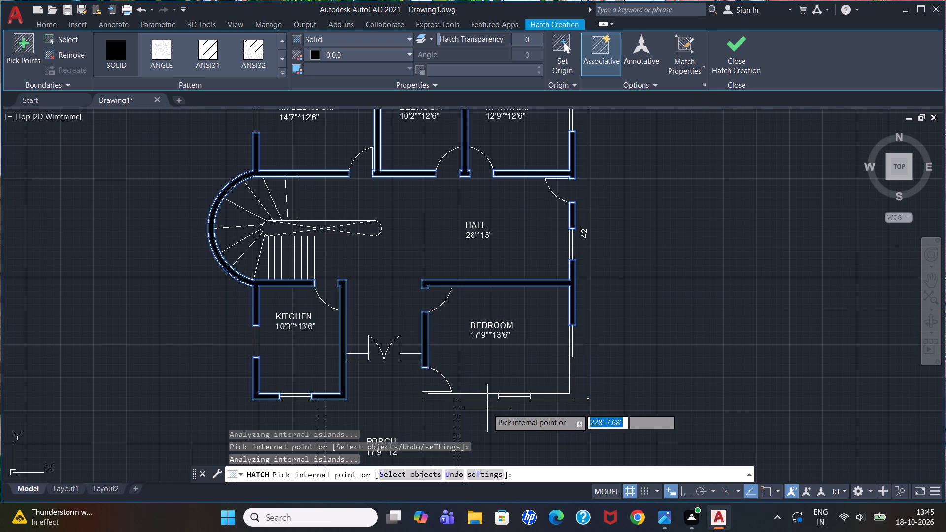
pyautogui.click(483, 395)
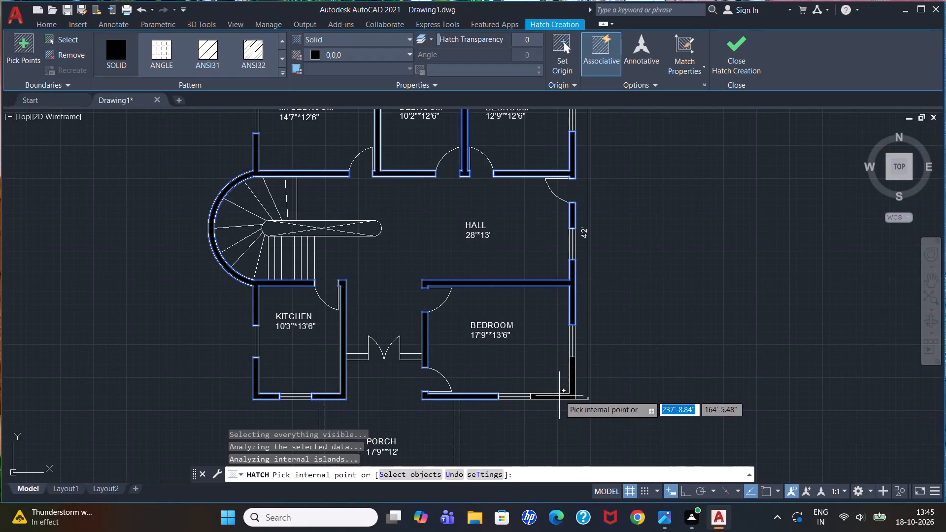
pyautogui.click(559, 396)
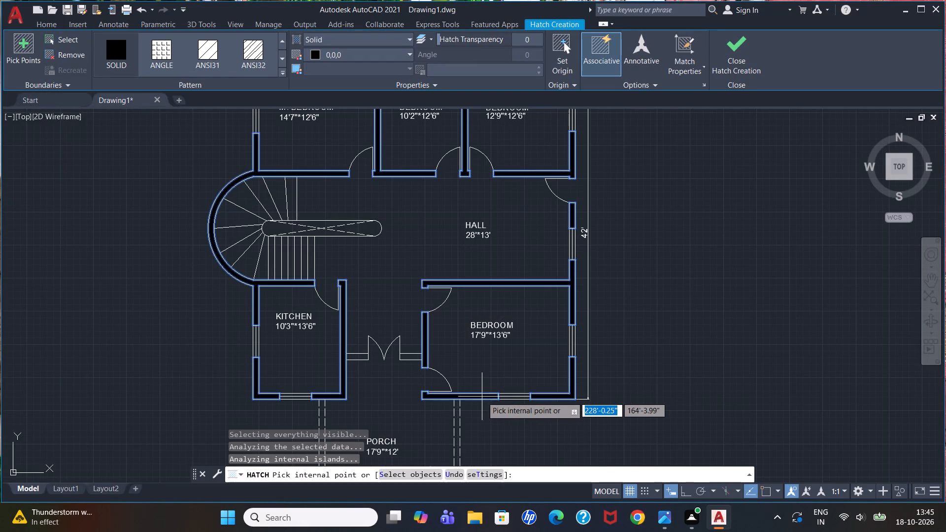
# Fill the two square columns at the porch's southwest and southeast corners with the solid hatch and end the command.
pyautogui.scroll(-3, 474, 310)
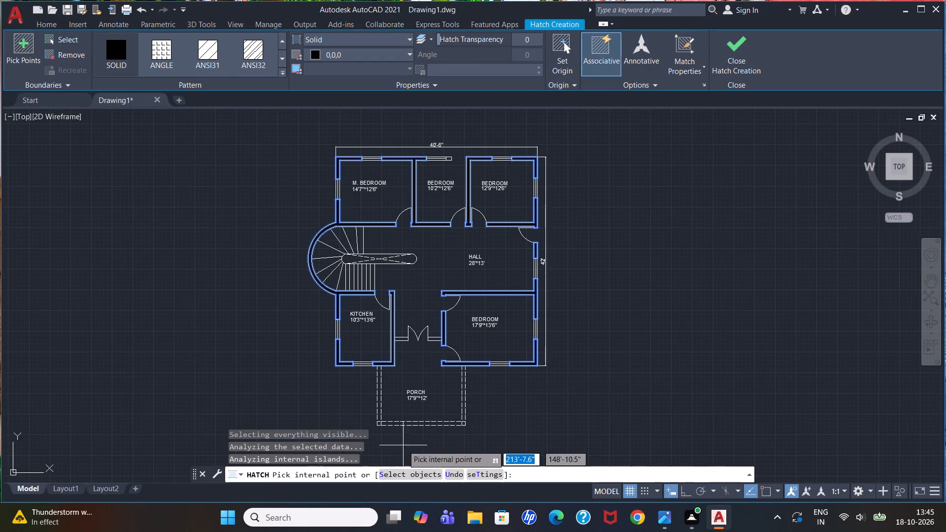
pyautogui.scroll(3, 390, 442)
pyautogui.click(342, 364)
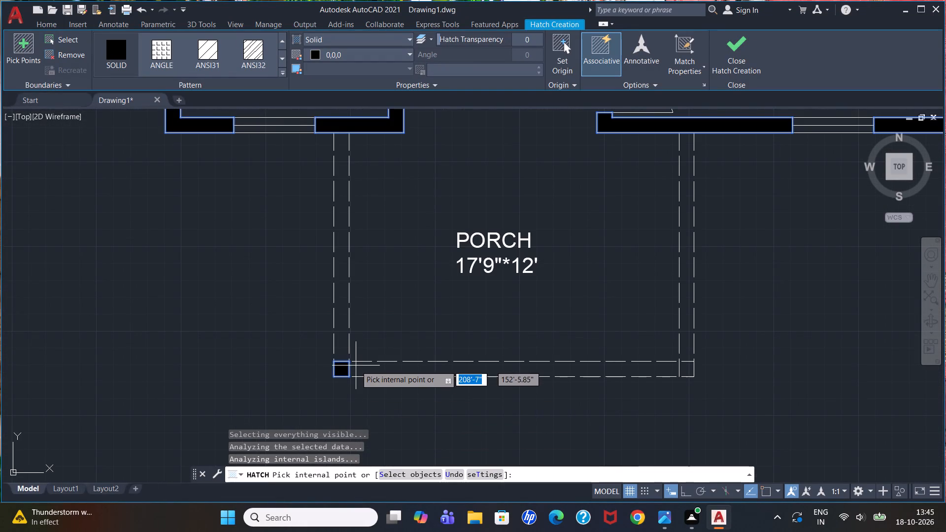
pyautogui.click(688, 370)
pyautogui.press('Escape')
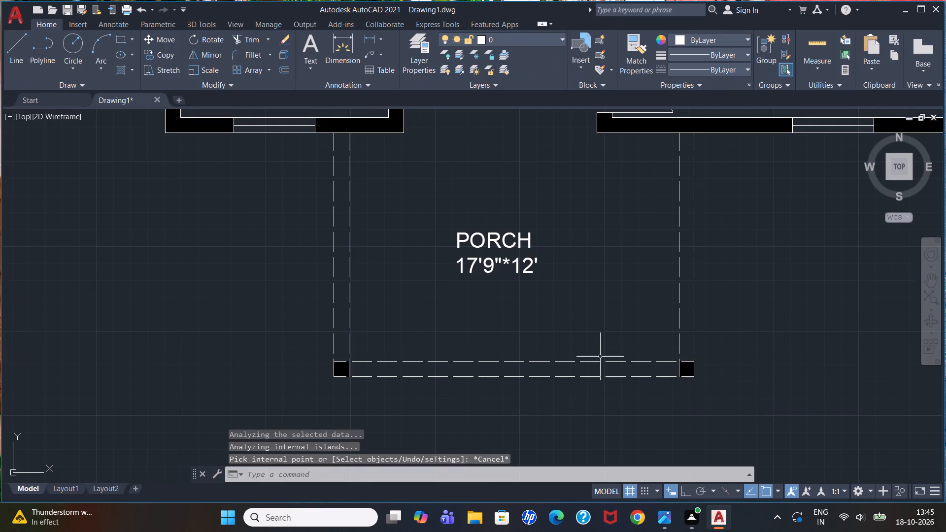
pyautogui.press('Escape')
pyautogui.press('Escape')
pyautogui.press('Escape')
pyautogui.press('Escape')
pyautogui.press('Escape')
# Hatch the two short wall sections on either side of the double entrance door with SOLID in colour 0,0,0.
pyautogui.scroll(-2, 597, 331)
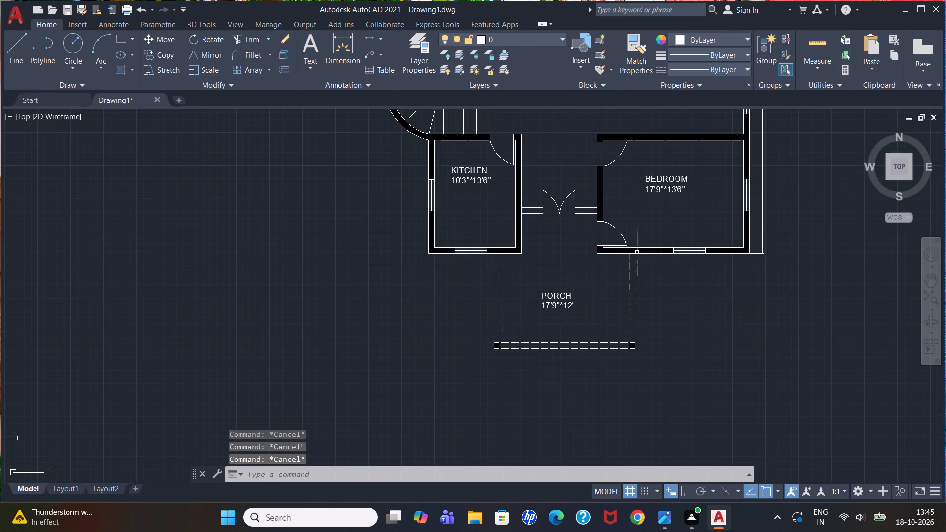
pyautogui.scroll(-2, 624, 298)
pyautogui.scroll(2, 684, 134)
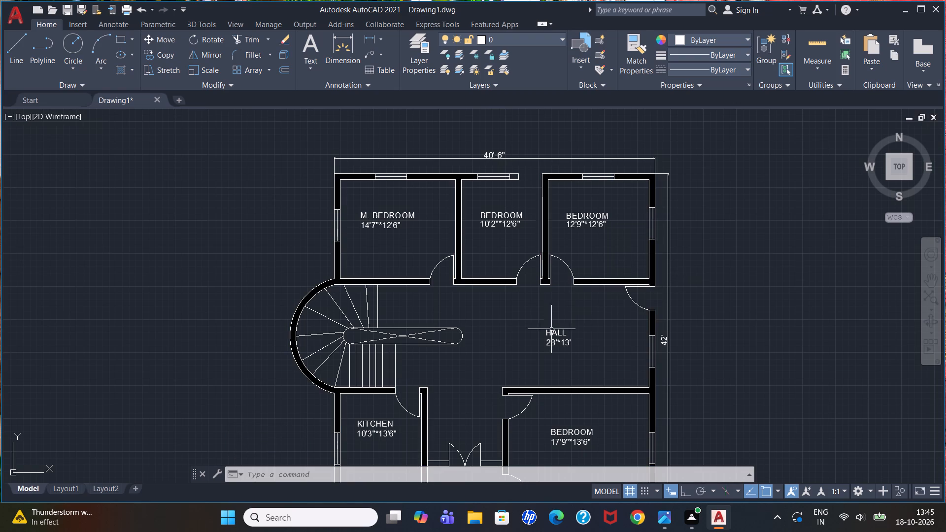
pyautogui.scroll(-1, 510, 263)
pyautogui.scroll(2, 482, 415)
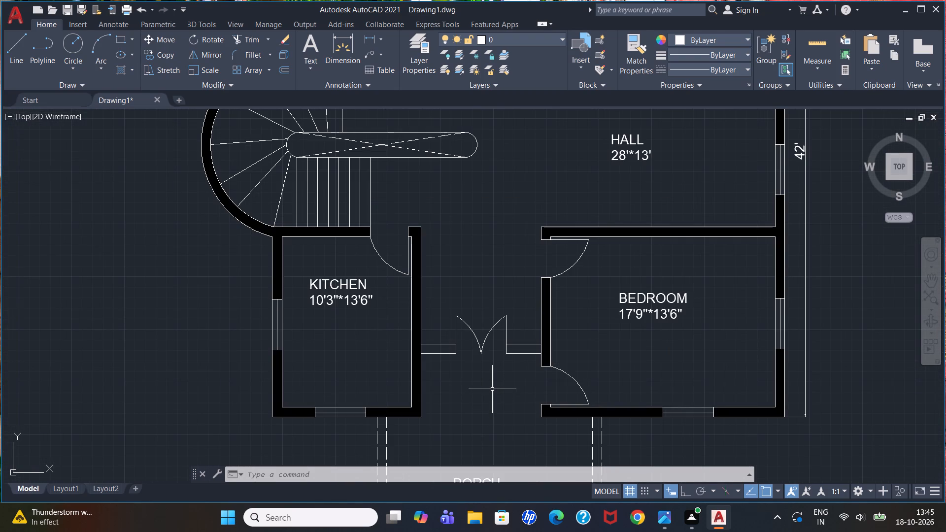
pyautogui.write('HAT')
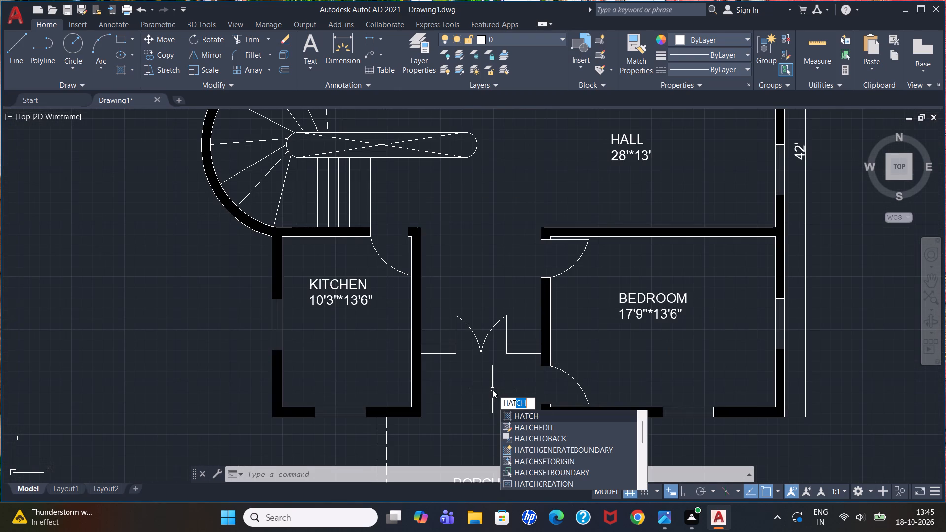
pyautogui.press('Return')
pyautogui.click(115, 49)
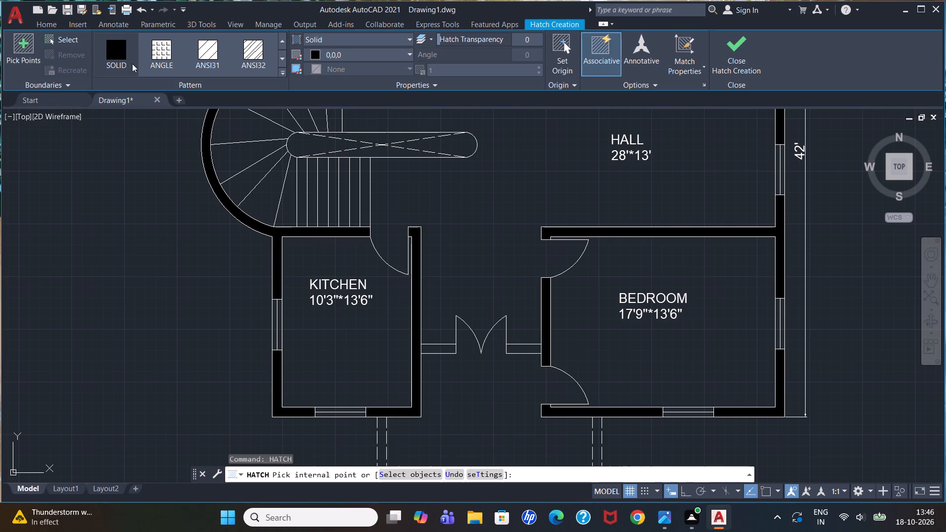
pyautogui.click(526, 350)
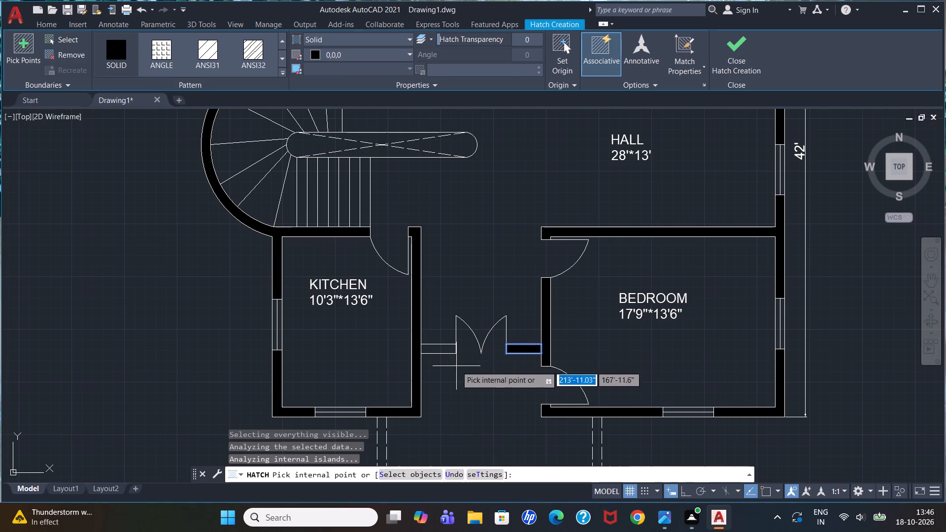
pyautogui.click(449, 348)
pyautogui.press('Escape')
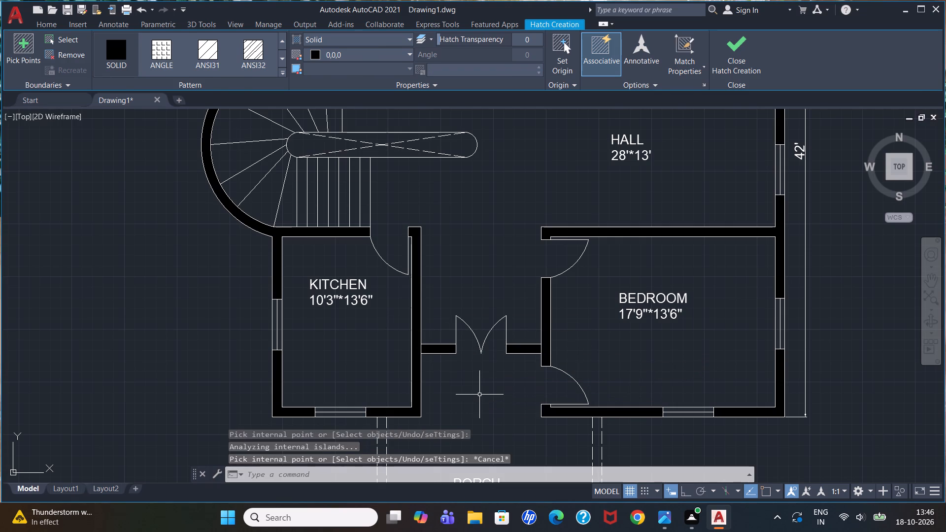
pyautogui.press('Escape')
pyautogui.press('Escape')
pyautogui.press('Escape')
pyautogui.press('Escape')
pyautogui.press('Escape')
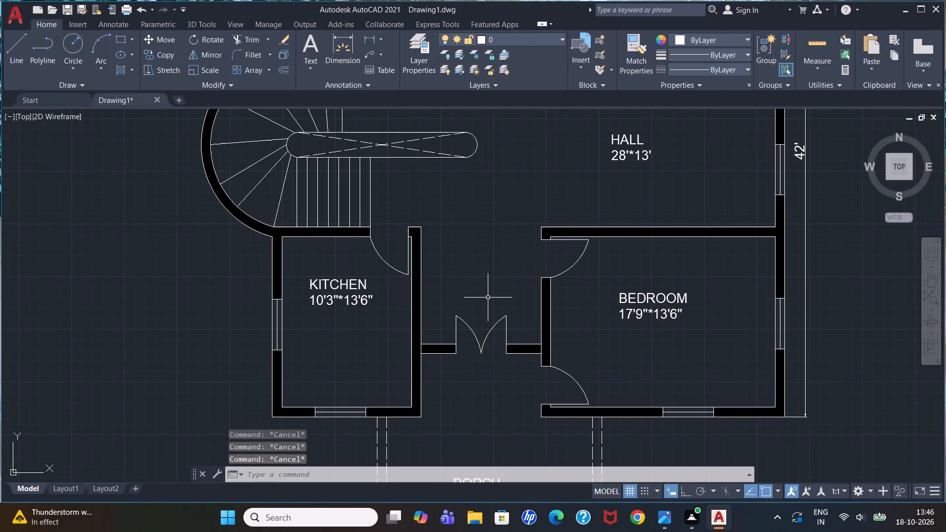
# Save the drawing as 4BHK in the CANTERCAD FILES OCTOBER folder on the Desktop.
pyautogui.scroll(-2, 488, 297)
pyautogui.scroll(1, 600, 231)
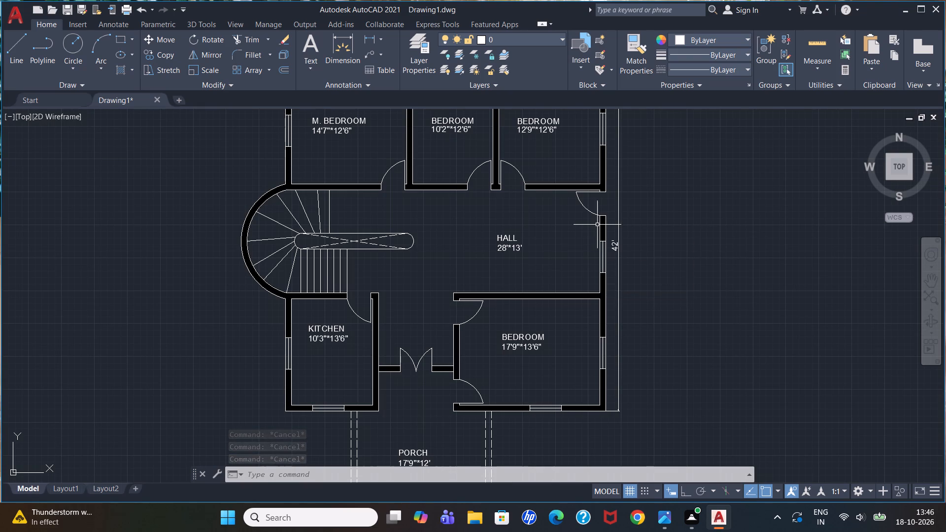
pyautogui.scroll(-1, 536, 321)
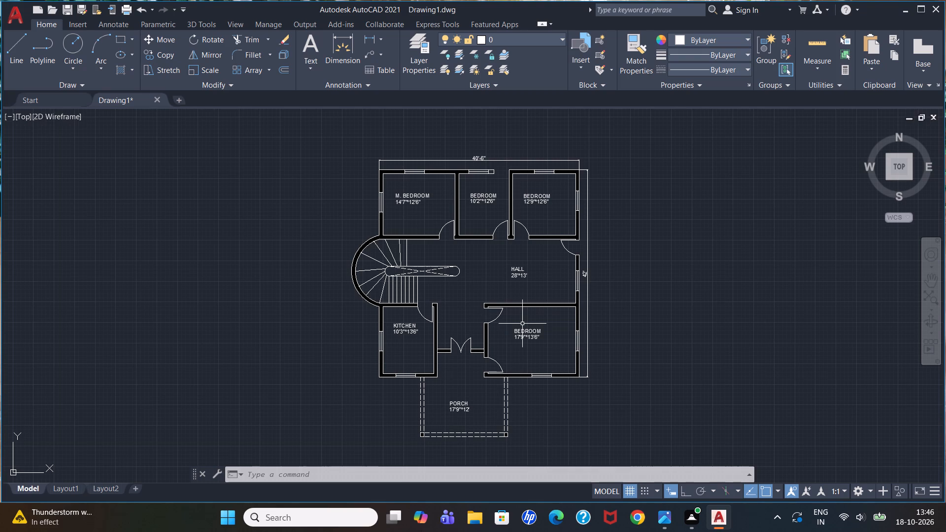
pyautogui.click(8, 18)
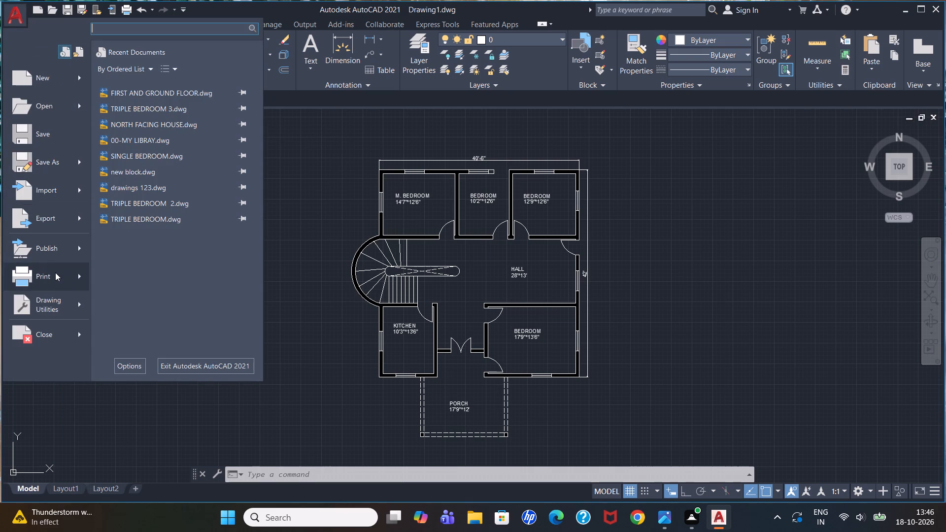
pyautogui.click(61, 168)
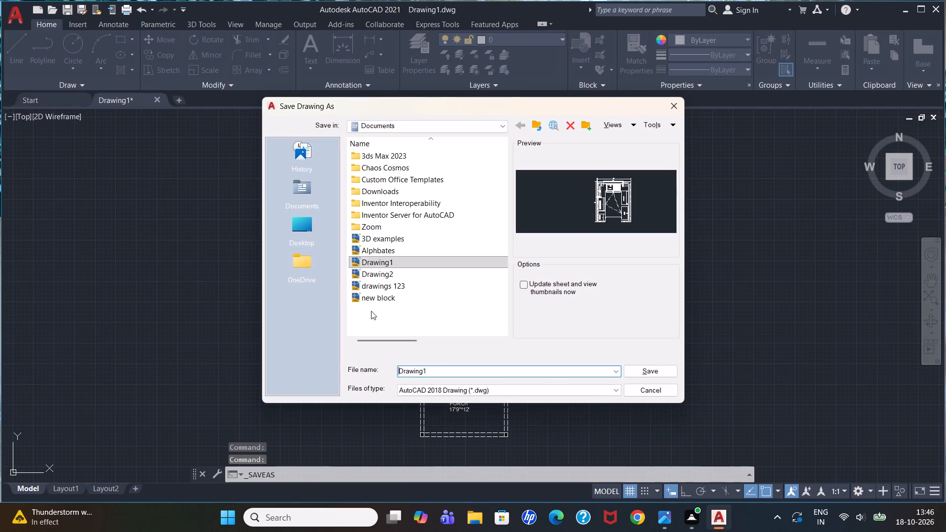
pyautogui.click(296, 237)
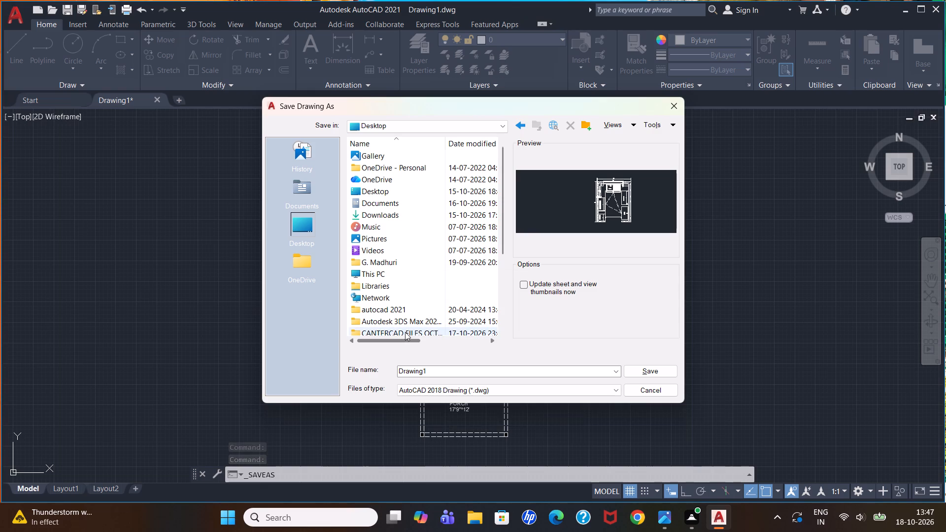
pyautogui.doubleClick(405, 332)
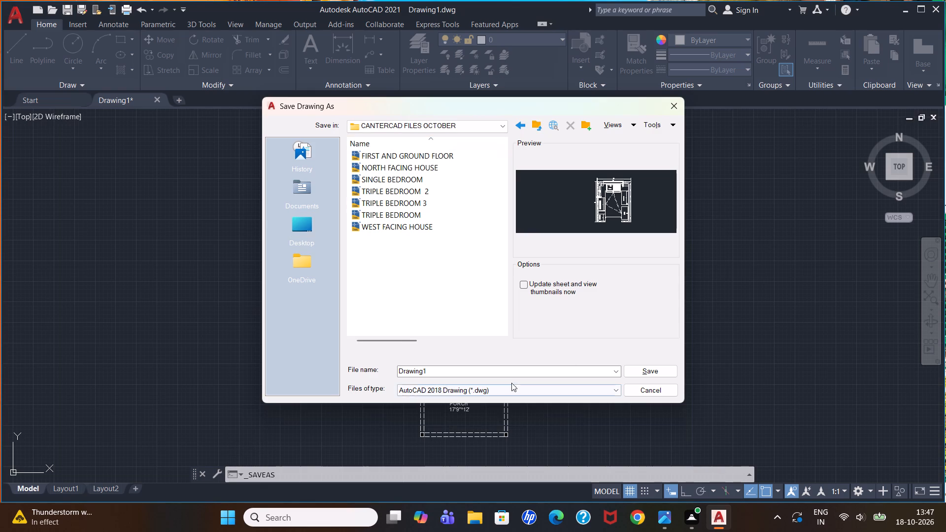
pyautogui.click(510, 372)
pyautogui.press('BackSpace')
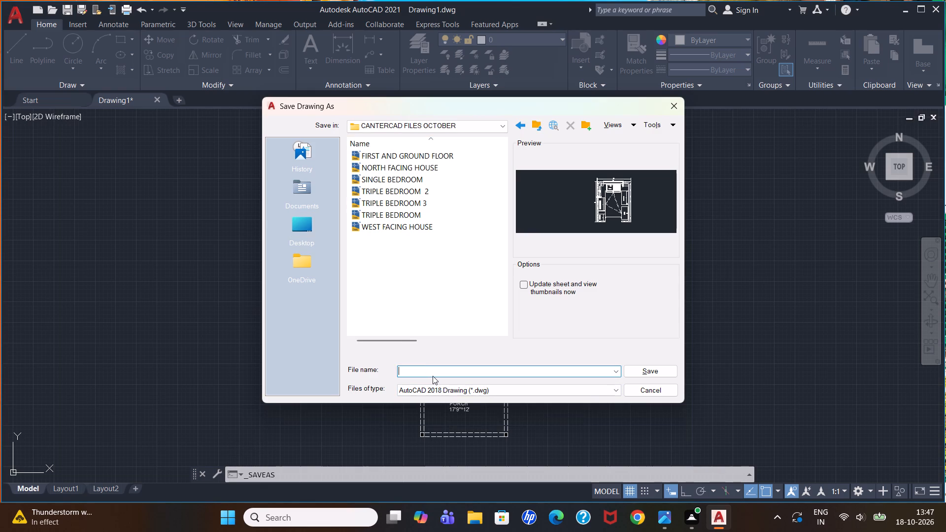
pyautogui.press('4')
pyautogui.write('bh')
pyautogui.press('BackSpace')
pyautogui.press('BackSpace')
pyautogui.write('BHK')
pyautogui.click(642, 373)
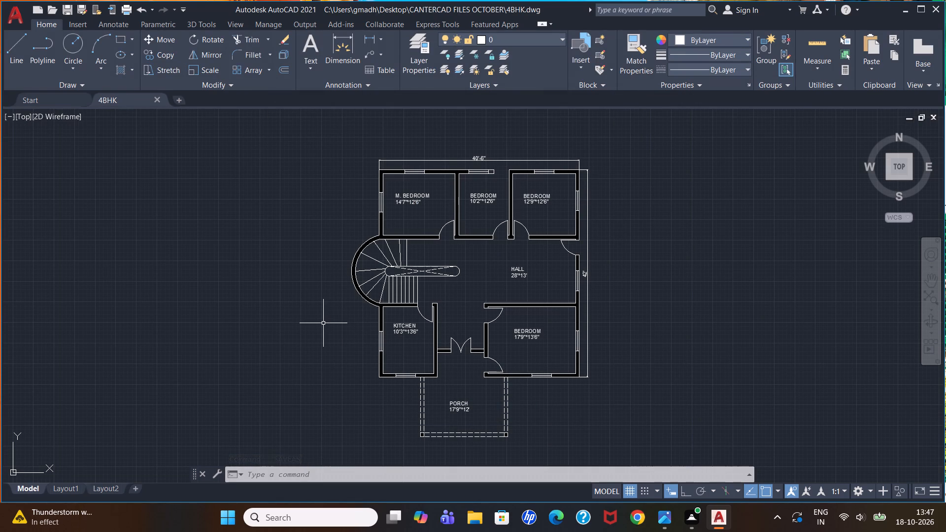
# Set up a plot with DWG To PDF.pc3 and 4800 dpi raster image quality, applied to the current plot only.
pyautogui.hotkey('ctrl', 'p')
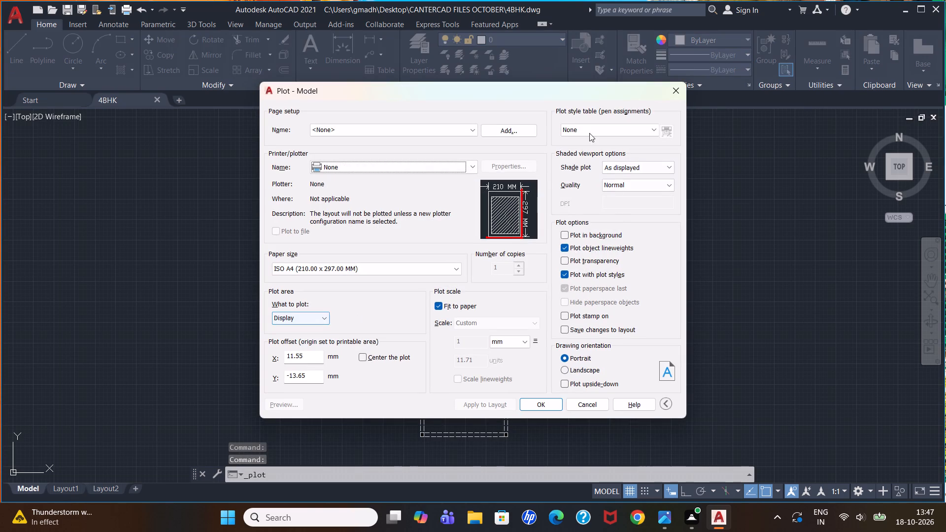
pyautogui.click(471, 162)
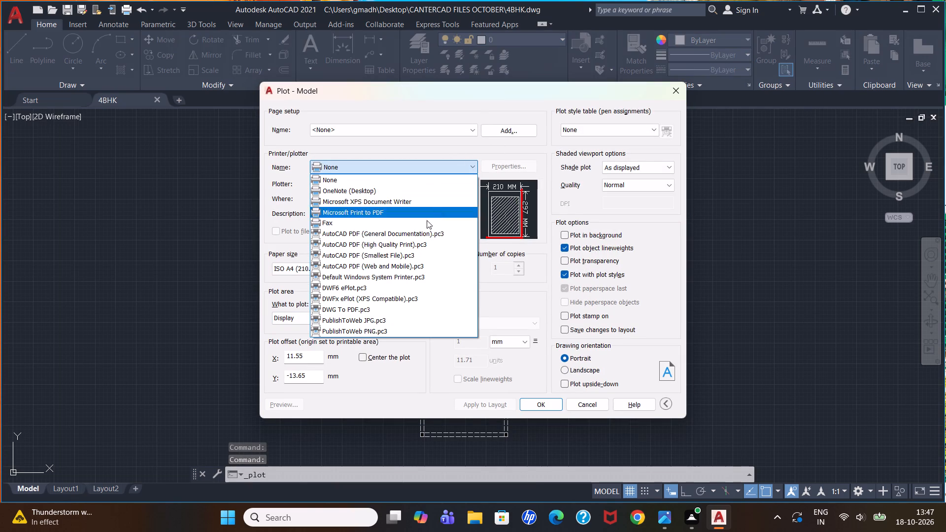
pyautogui.click(398, 311)
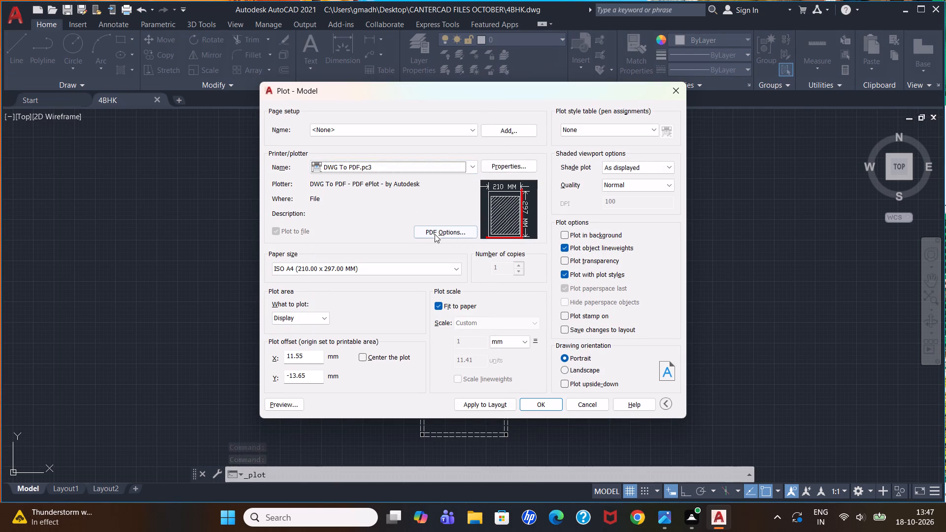
pyautogui.click(438, 233)
pyautogui.click(466, 222)
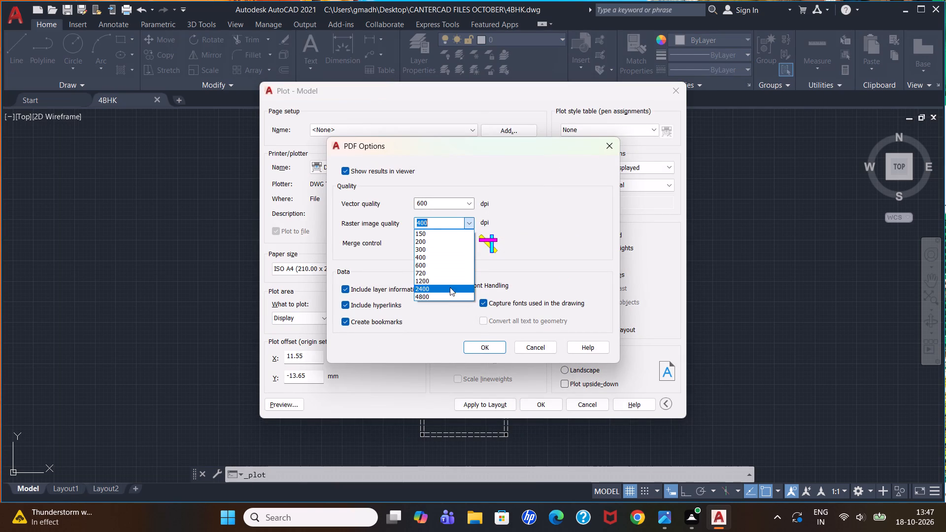
pyautogui.click(448, 297)
pyautogui.click(478, 347)
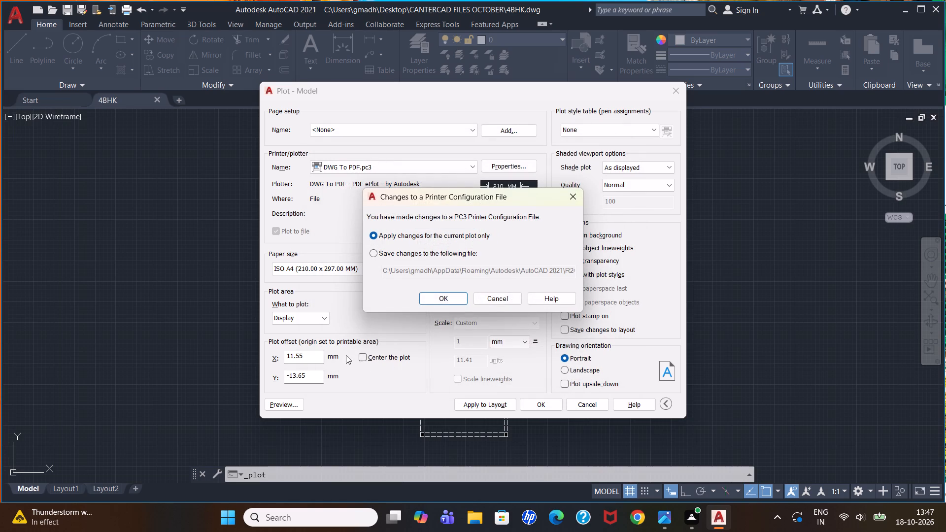
pyautogui.click(447, 299)
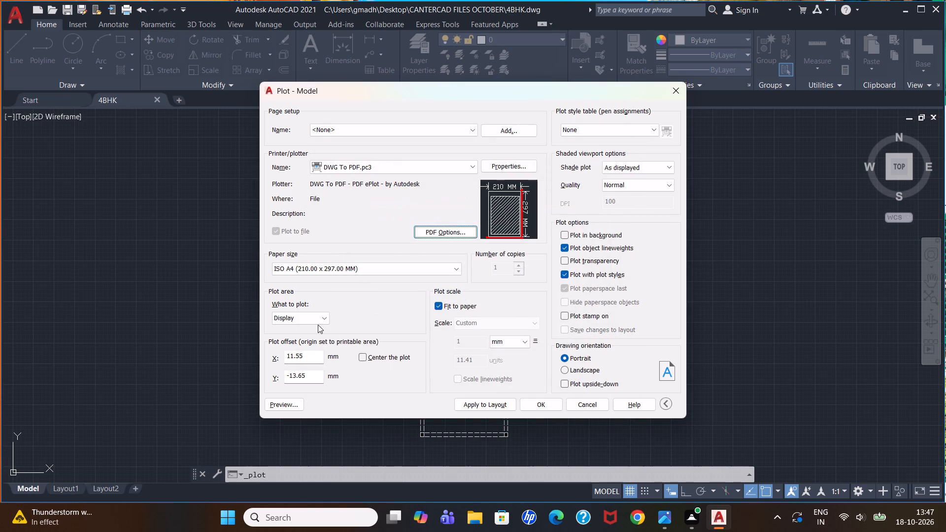
# Define the plot area as a window enclosing the whole floor plan with its dimensions and porch, and center the plot.
pyautogui.click(322, 319)
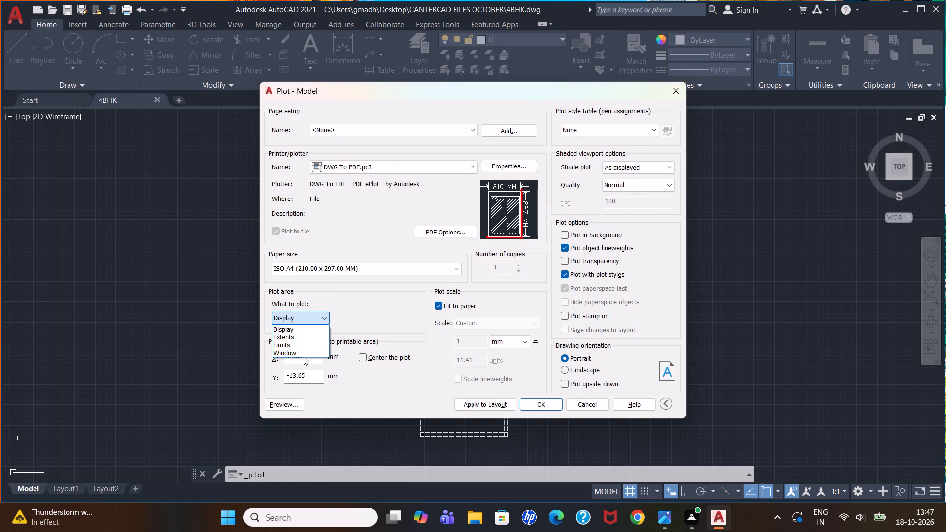
pyautogui.click(304, 357)
pyautogui.click(307, 353)
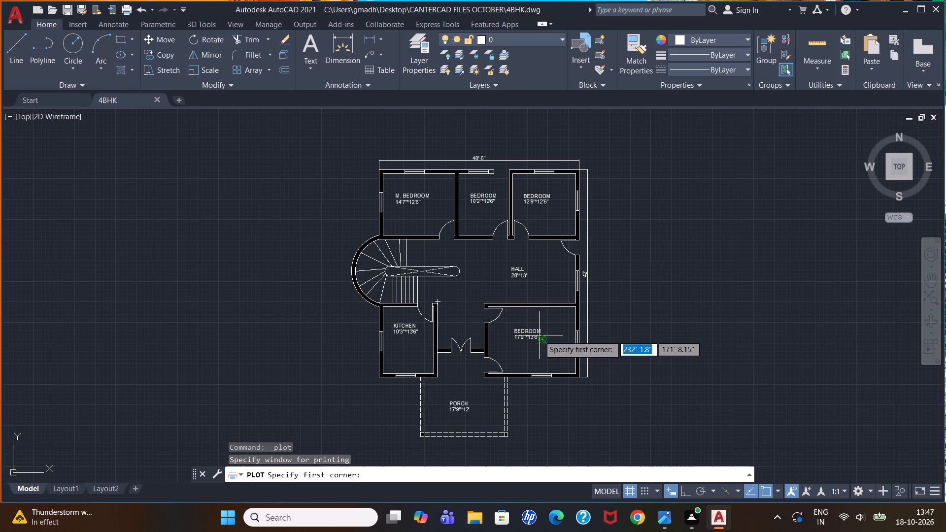
pyautogui.click(338, 134)
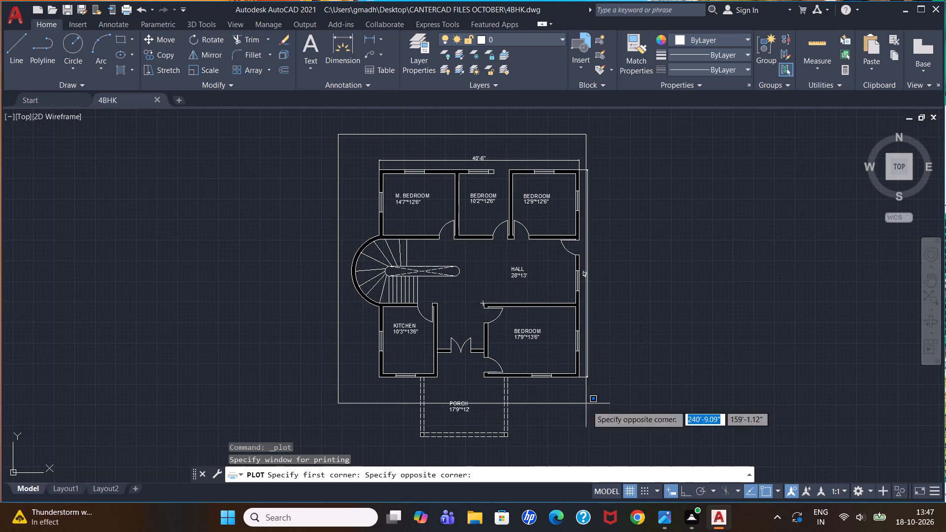
pyautogui.click(622, 455)
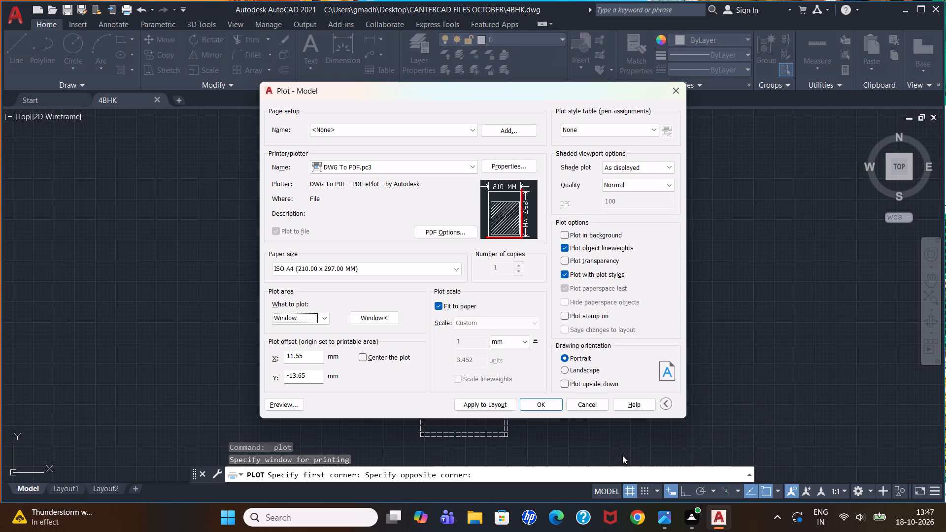
pyautogui.click(374, 358)
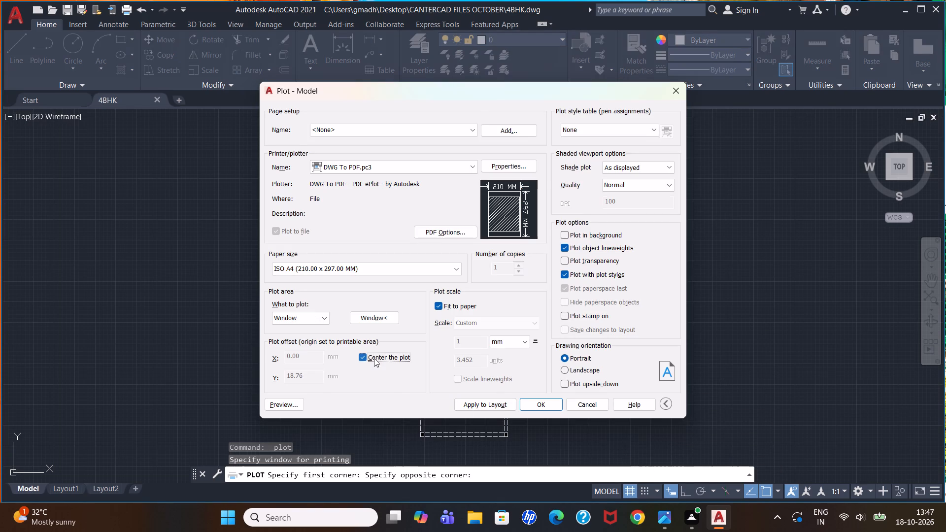
# Assign the acad.ctb plot style table to all layouts and check the plot in a full preview.
pyautogui.click(654, 131)
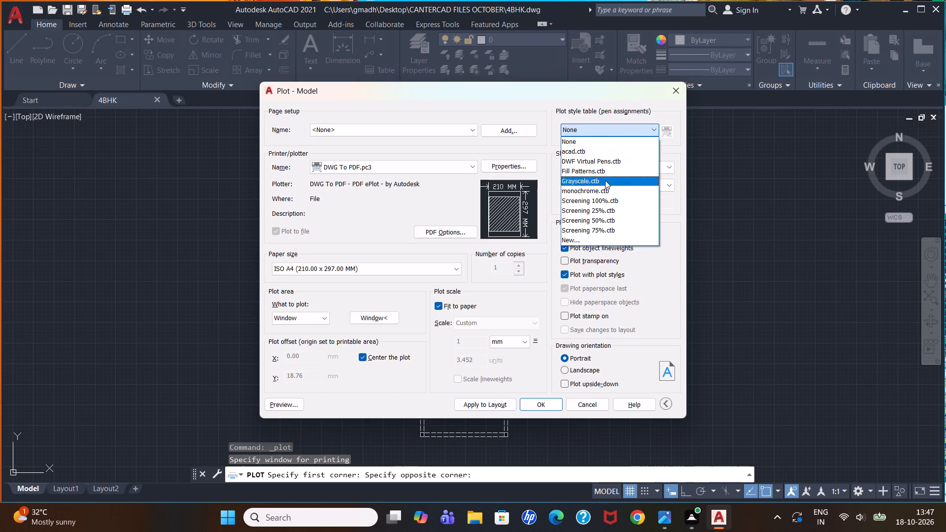
pyautogui.click(614, 156)
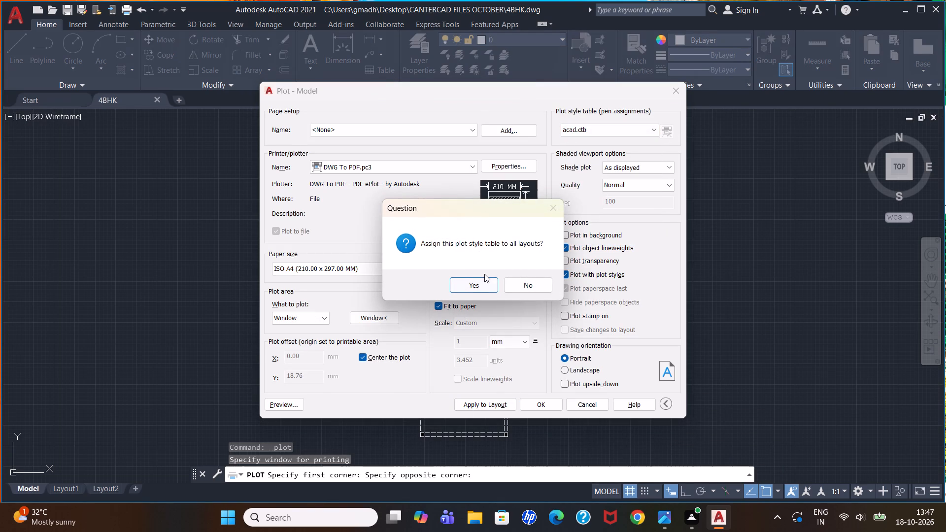
pyautogui.click(482, 284)
pyautogui.click(275, 407)
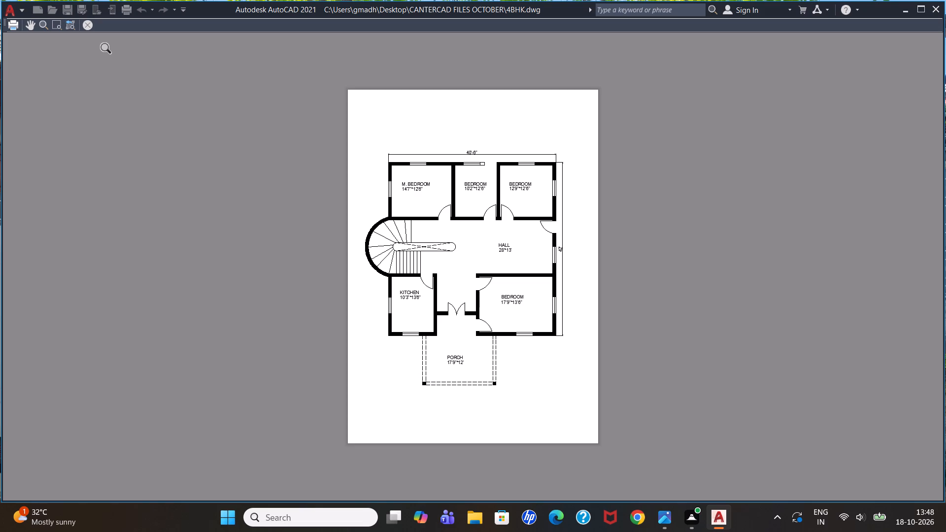
pyautogui.click(87, 23)
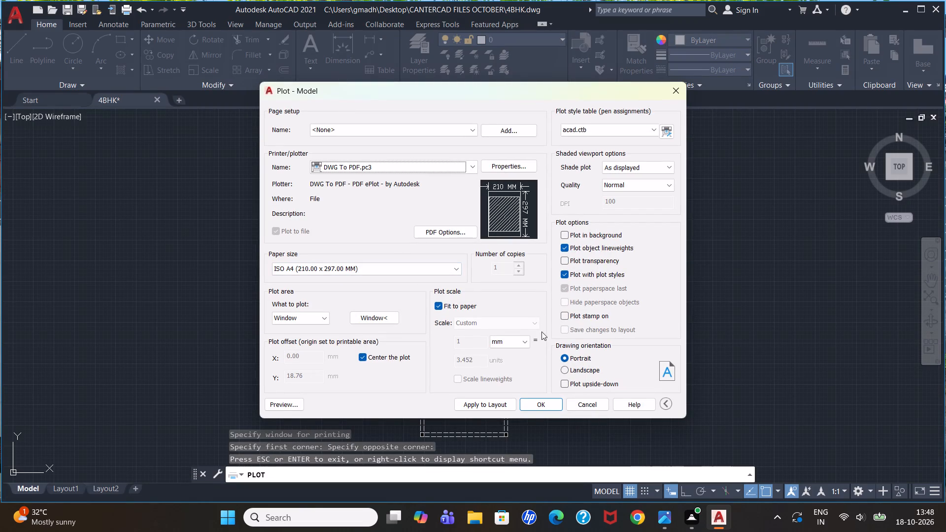
# Plot the drawing to 4BHK-Model.pdf in the CANTERCAD FILES OCTOBER folder on the Desktop.
pyautogui.click(543, 407)
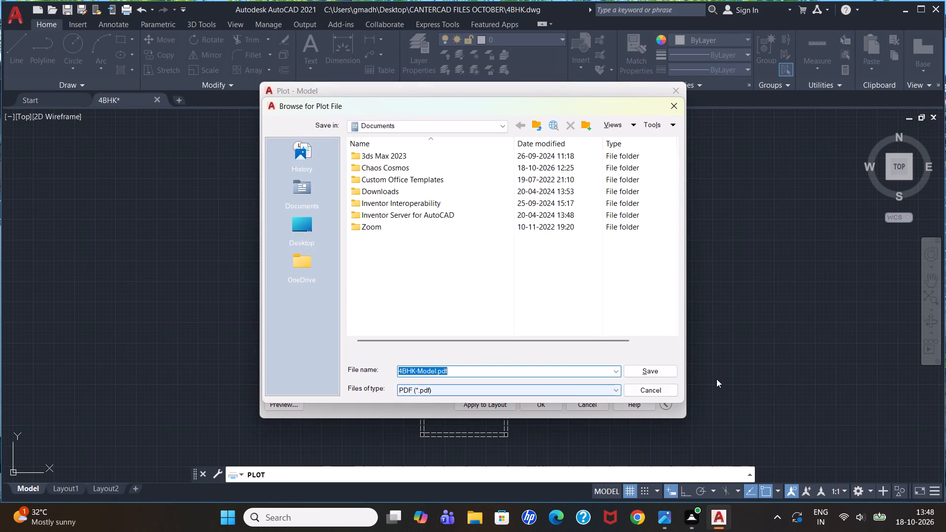
pyautogui.click(288, 222)
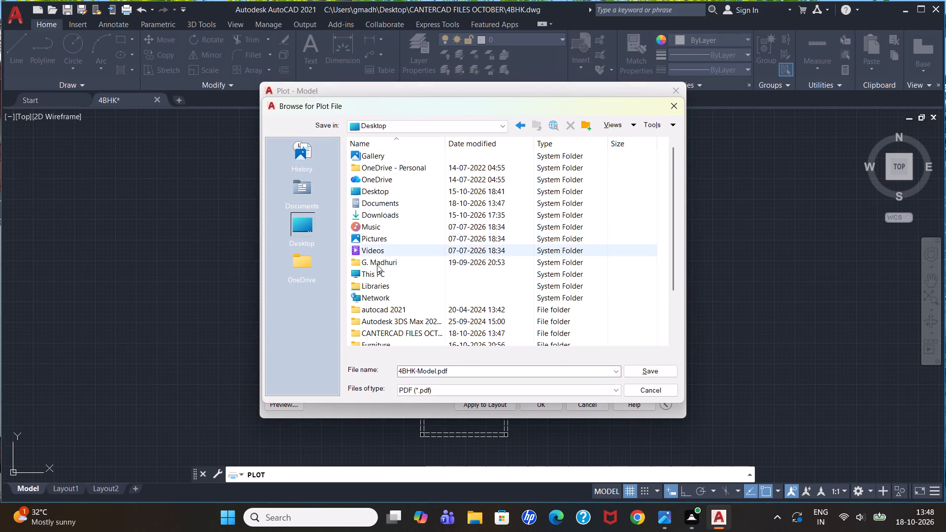
pyautogui.doubleClick(406, 328)
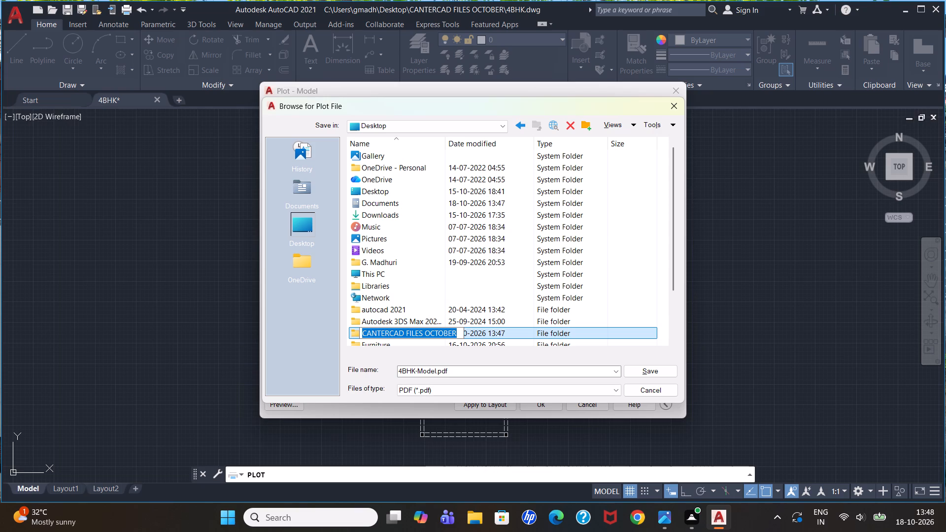
pyautogui.doubleClick(477, 333)
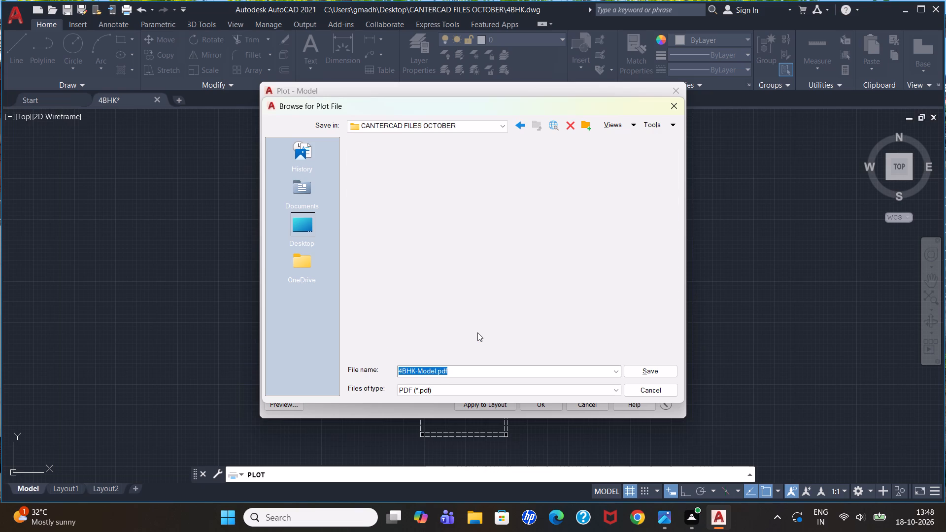
pyautogui.click(639, 374)
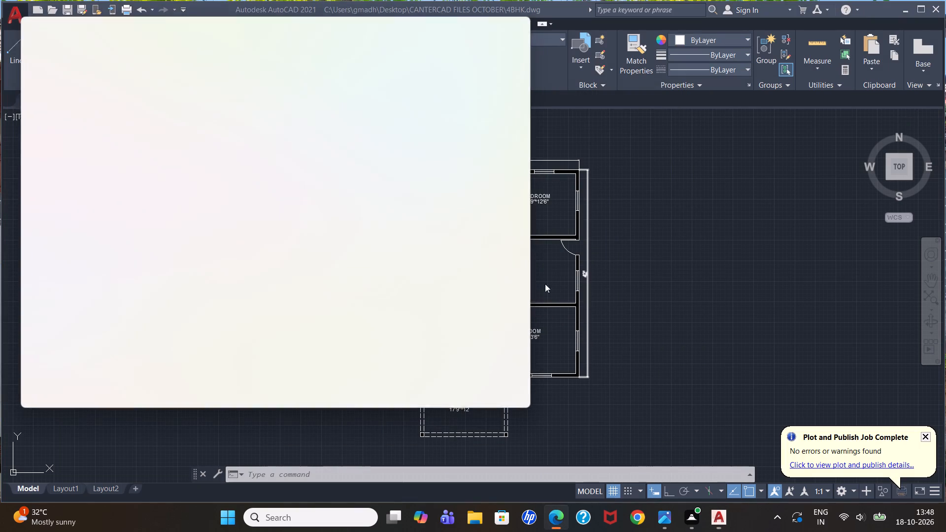
# Look over the plotted floor plan in the PDF viewer, then close it and dismiss the plot notification.
pyautogui.scroll(-6, 214, 282)
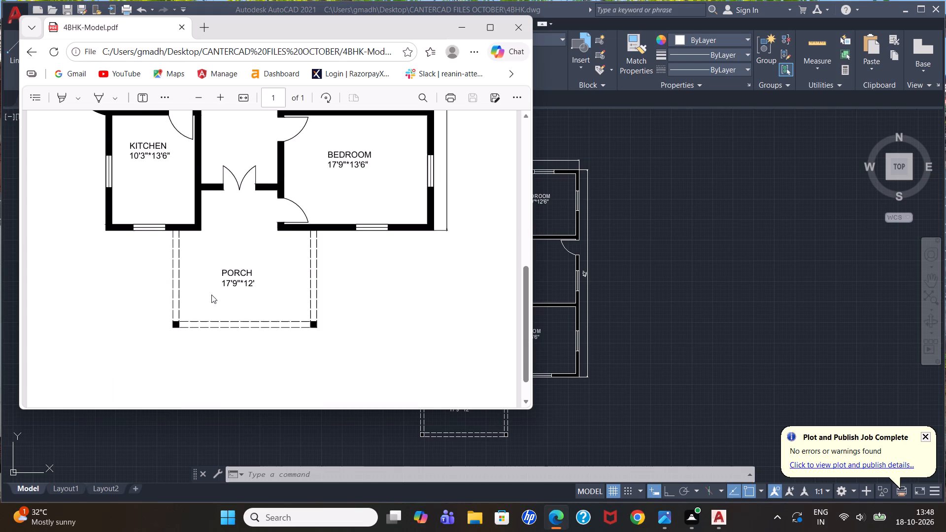
pyautogui.scroll(8, 211, 295)
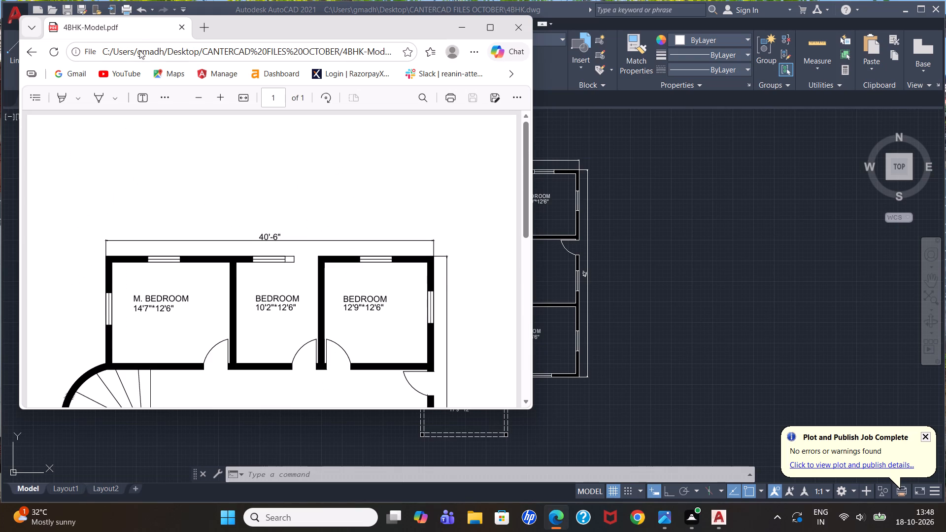
pyautogui.click(521, 30)
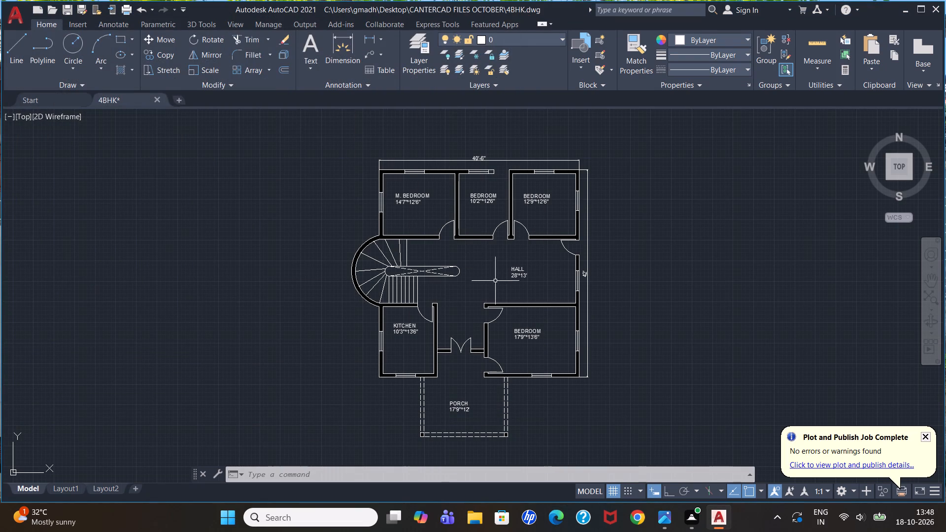
pyautogui.click(928, 437)
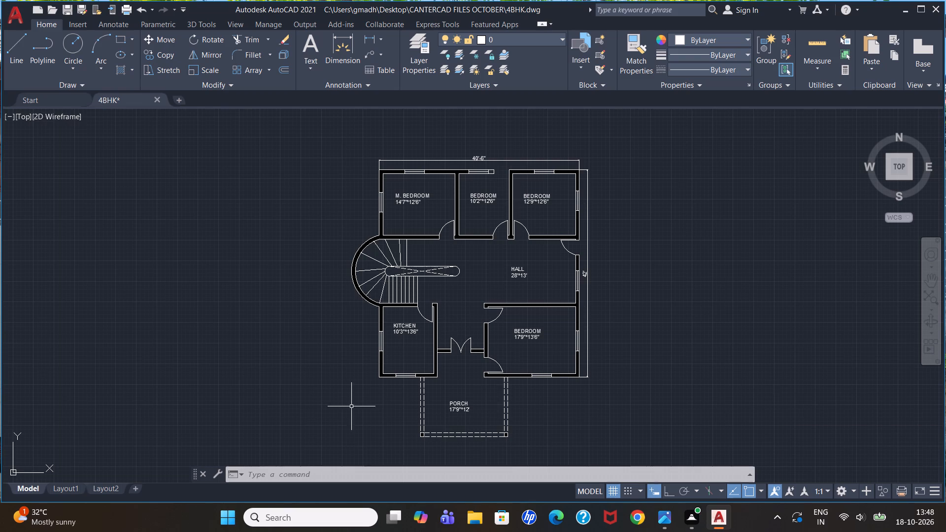
# Turn off command logging with LOGFILEOFF.
pyautogui.click(314, 472)
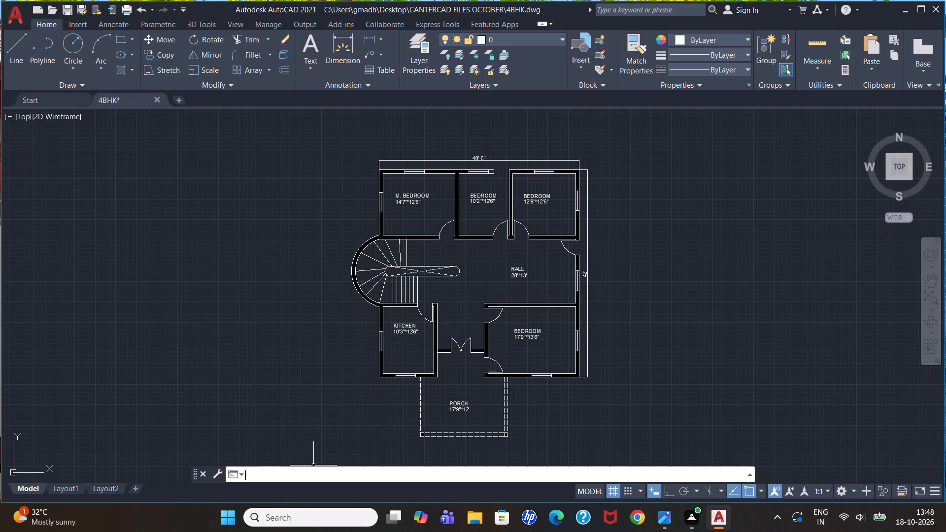
pyautogui.write('LOGFILEOFF')
pyautogui.press('Return')
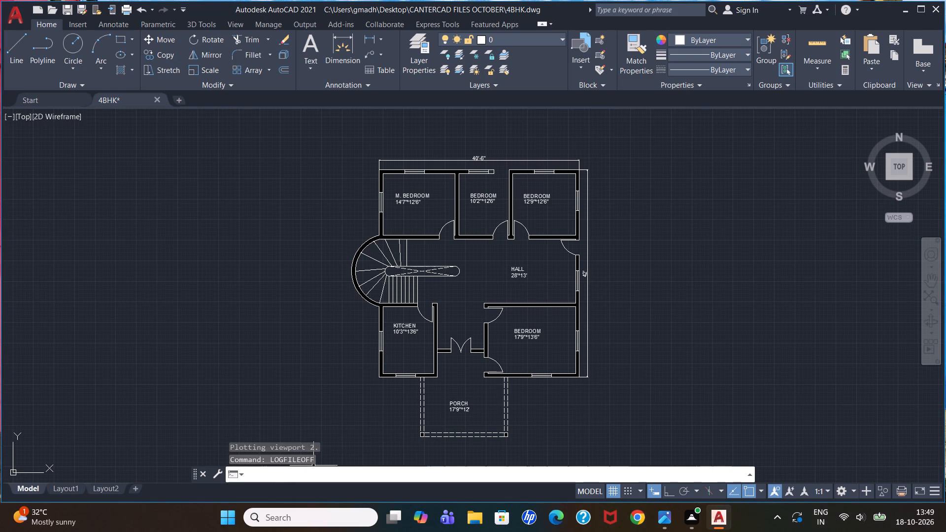